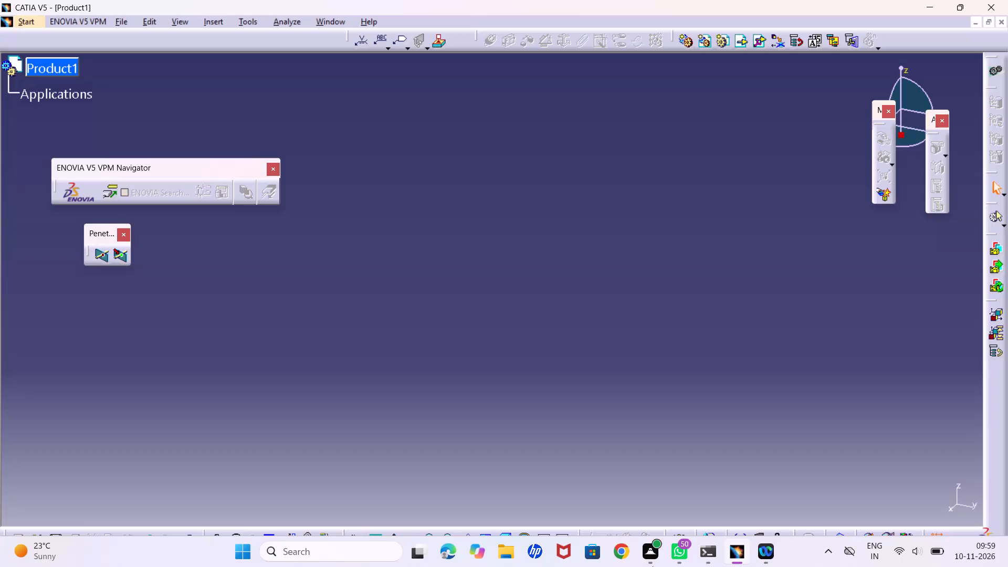
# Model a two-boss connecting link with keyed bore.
# Start a new part in the Part Design workbench.
pyautogui.click(33, 16)
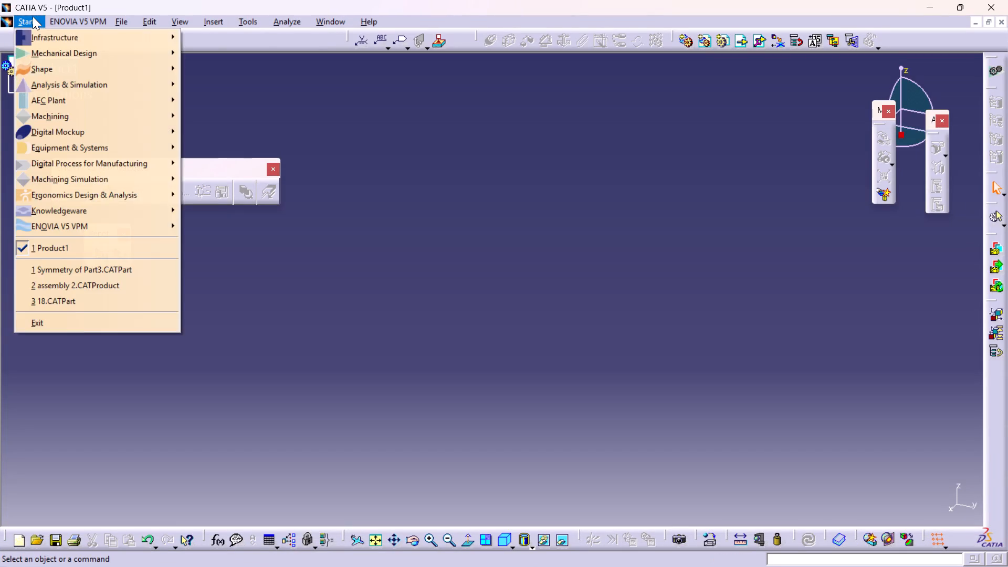
pyautogui.click(59, 53)
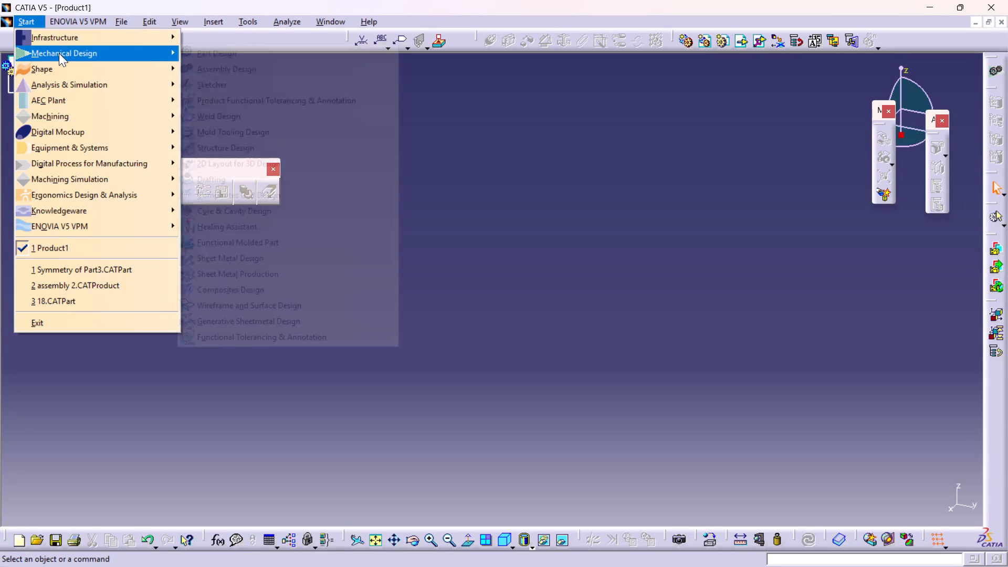
pyautogui.click(216, 50)
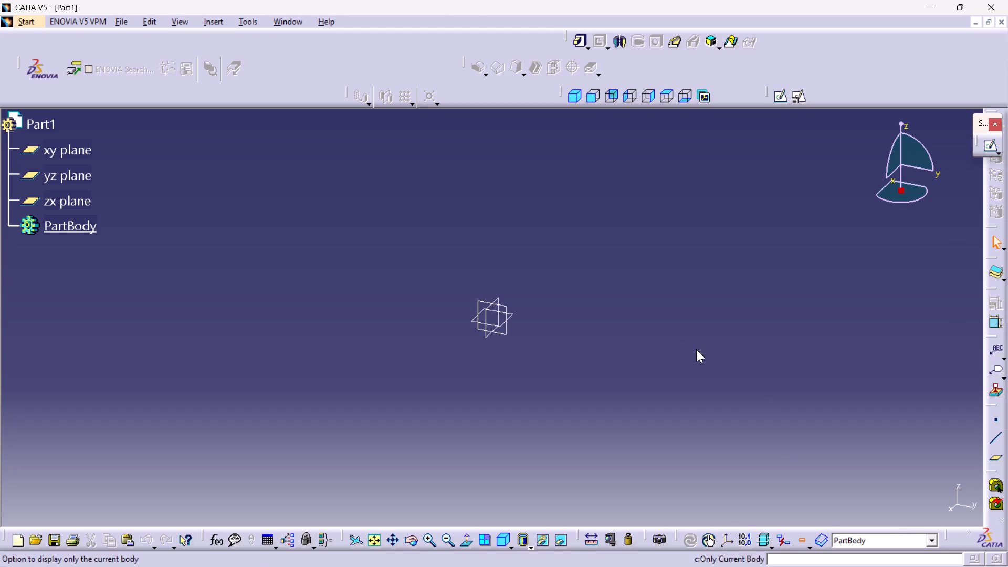
# Create a positioned sketch on the yz plane with implicit origin and orientation.
pyautogui.click(506, 331)
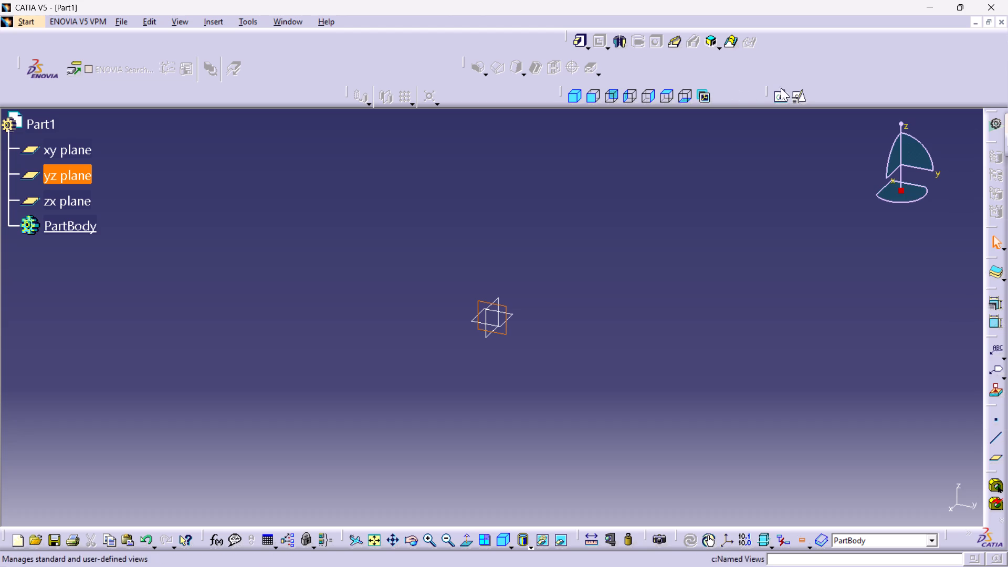
pyautogui.click(801, 96)
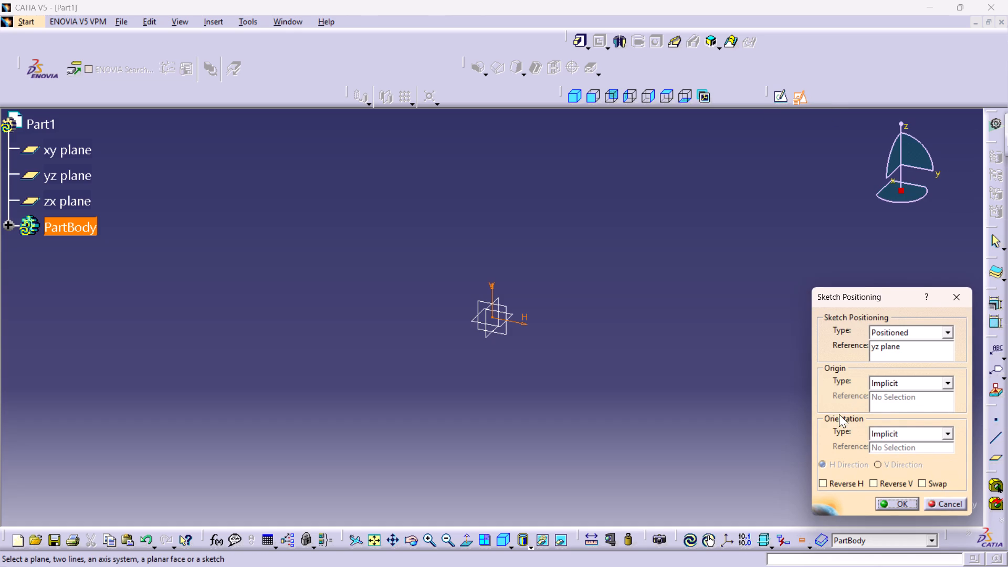
pyautogui.click(894, 501)
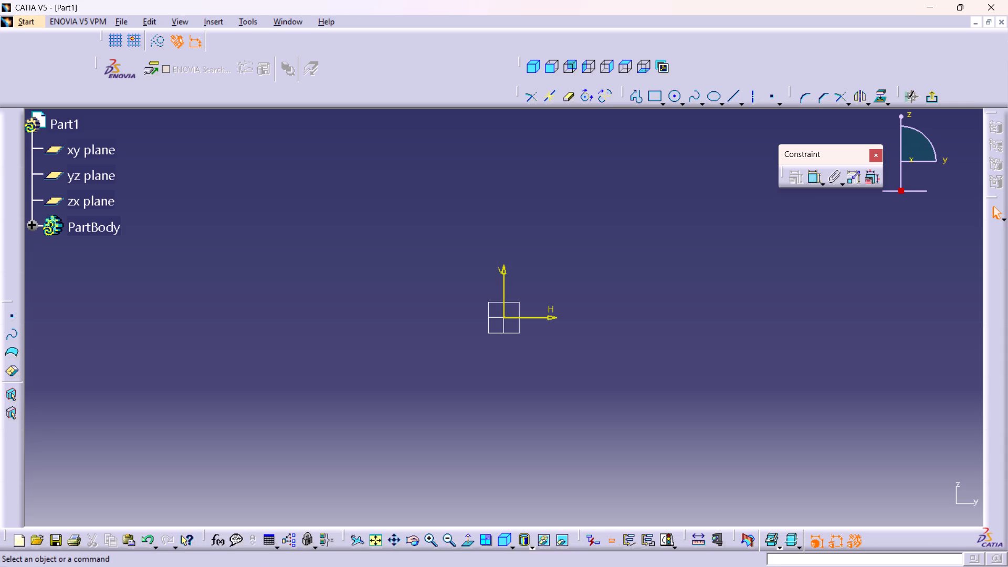
# Sketch two concentric circles centred on the origin, about 105 mm and 72 mm in diameter.
pyautogui.doubleClick(675, 95)
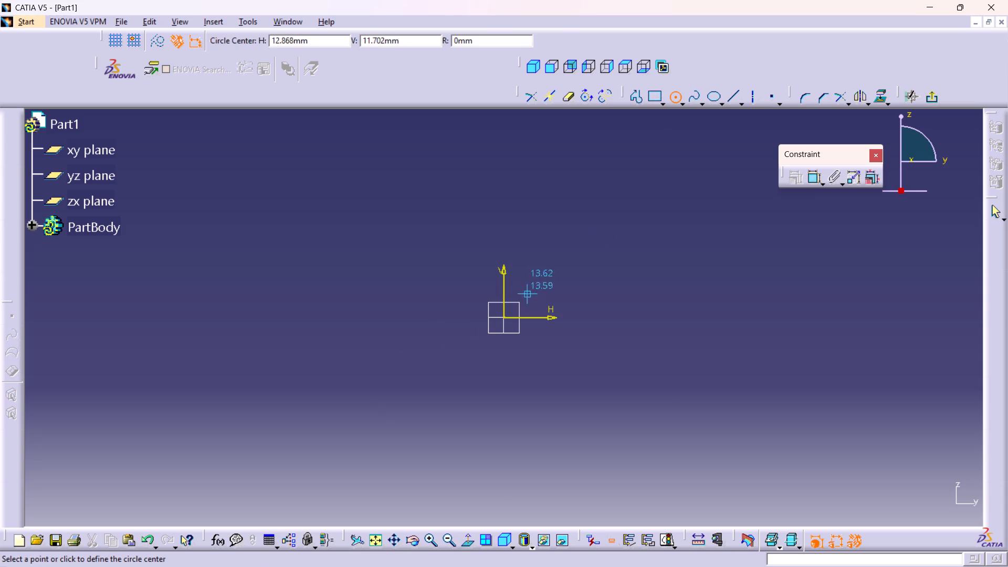
pyautogui.click(508, 315)
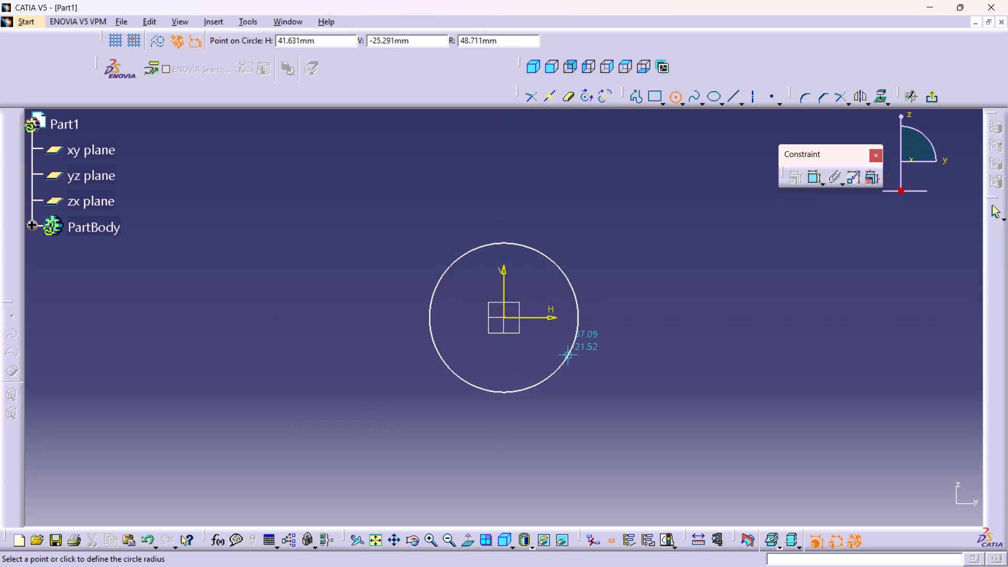
pyautogui.click(582, 366)
pyautogui.click(501, 320)
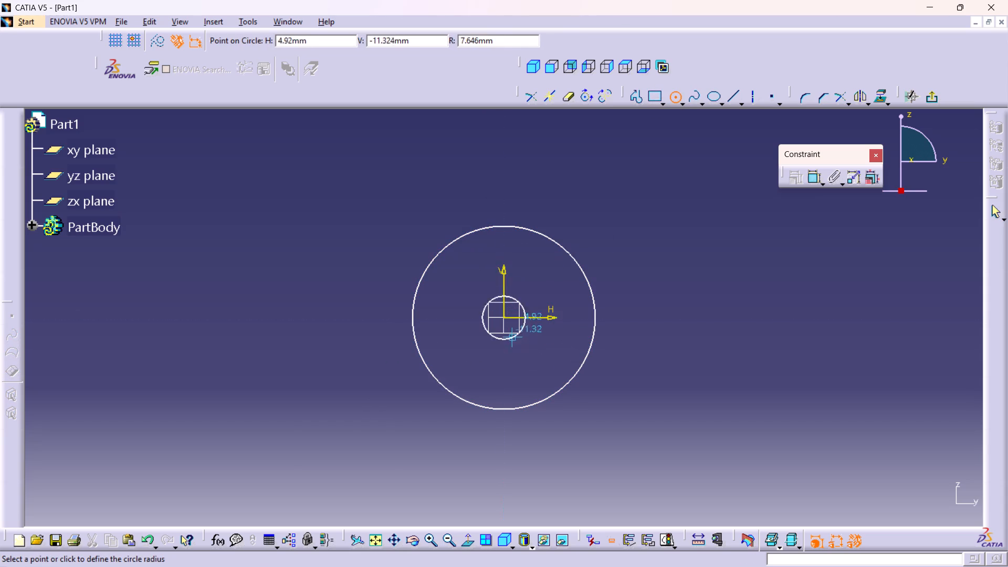
pyautogui.click(542, 366)
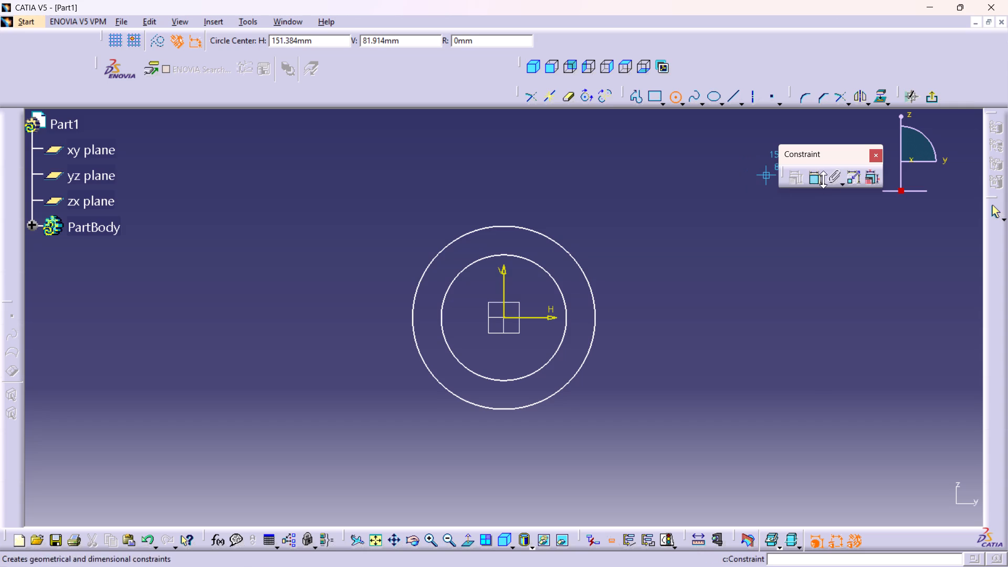
# Dimension the diameters of the outer and inner circles.
pyautogui.doubleClick(815, 180)
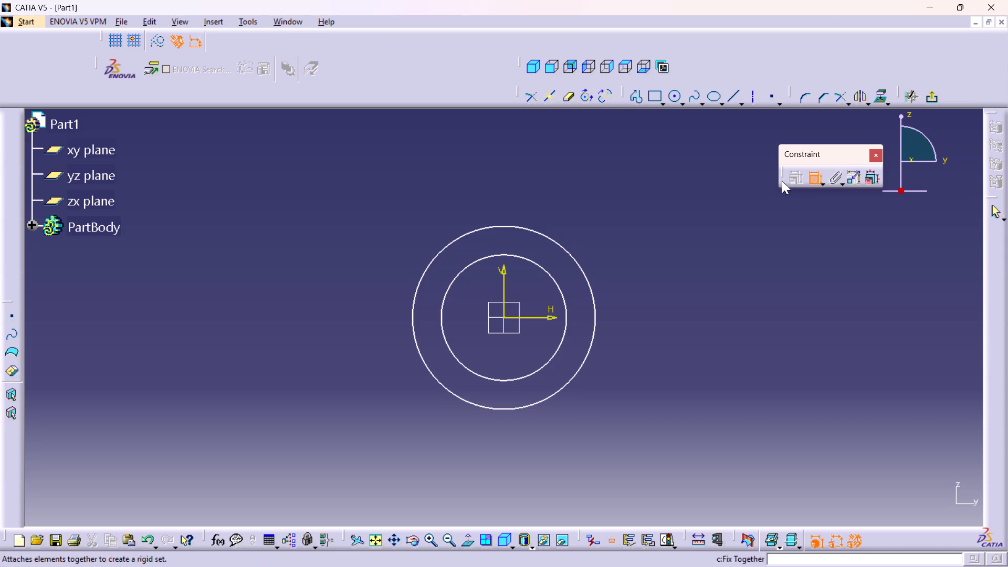
pyautogui.click(589, 352)
pyautogui.click(695, 367)
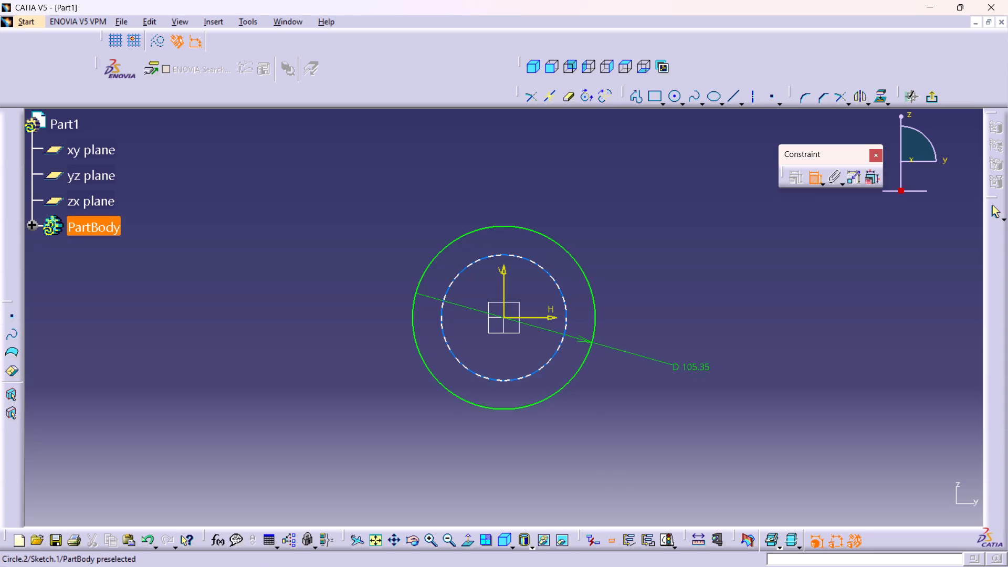
pyautogui.click(555, 352)
pyautogui.click(644, 400)
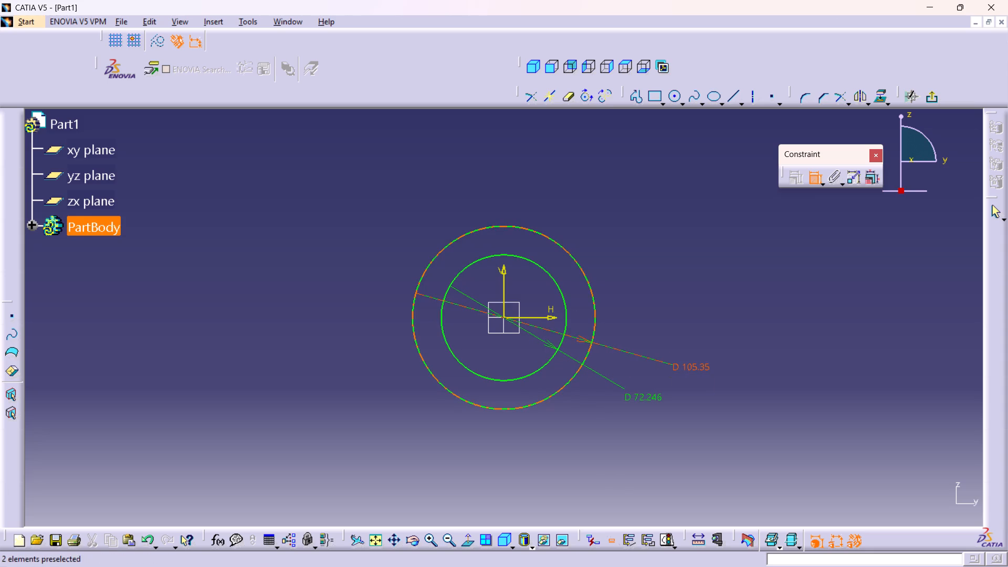
# Set the outer circle's diameter to 95 mm and the inner circle's diameter to 50 mm.
pyautogui.doubleClick(689, 367)
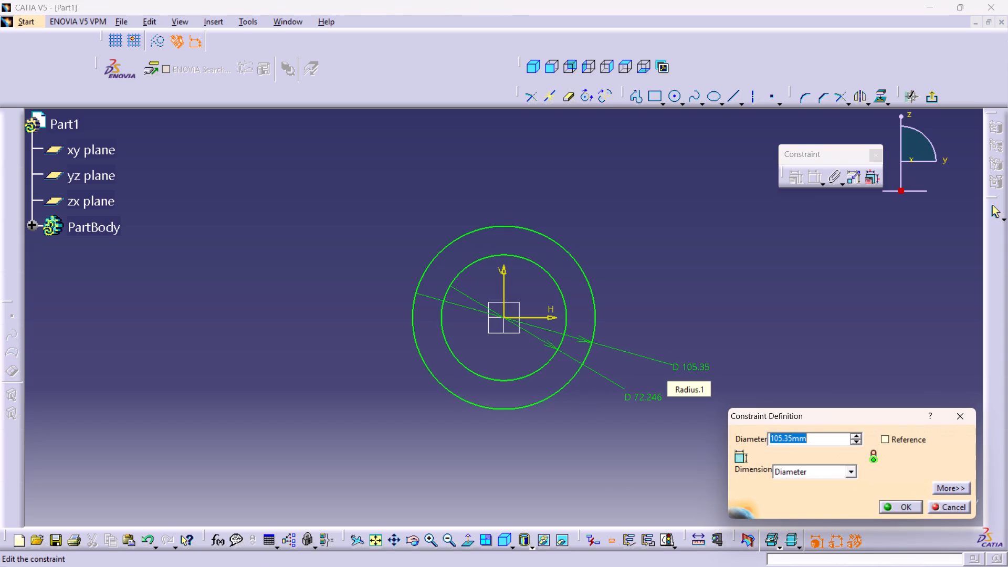
pyautogui.write('95')
pyautogui.press('Return')
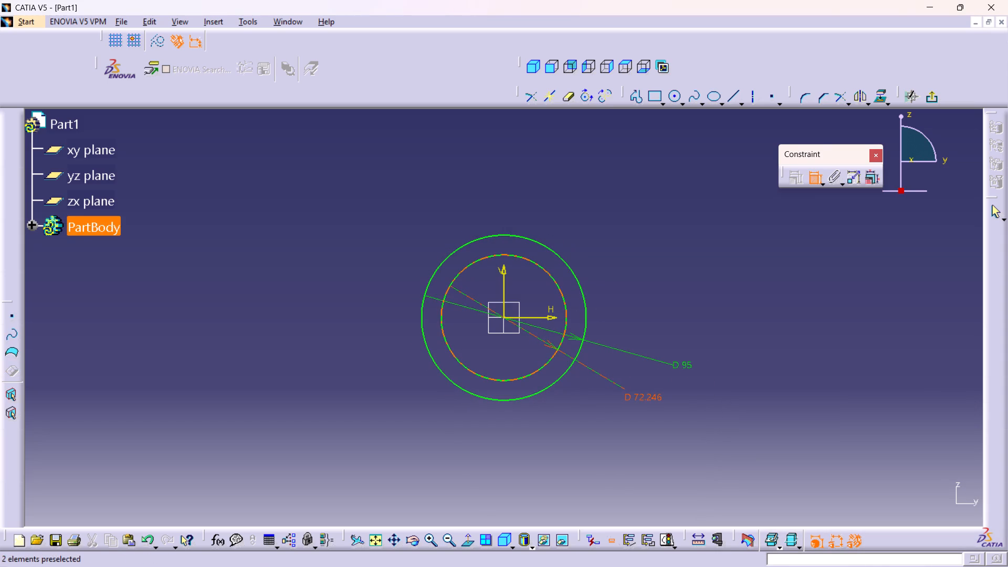
pyautogui.doubleClick(647, 396)
pyautogui.write('50')
pyautogui.press('Return')
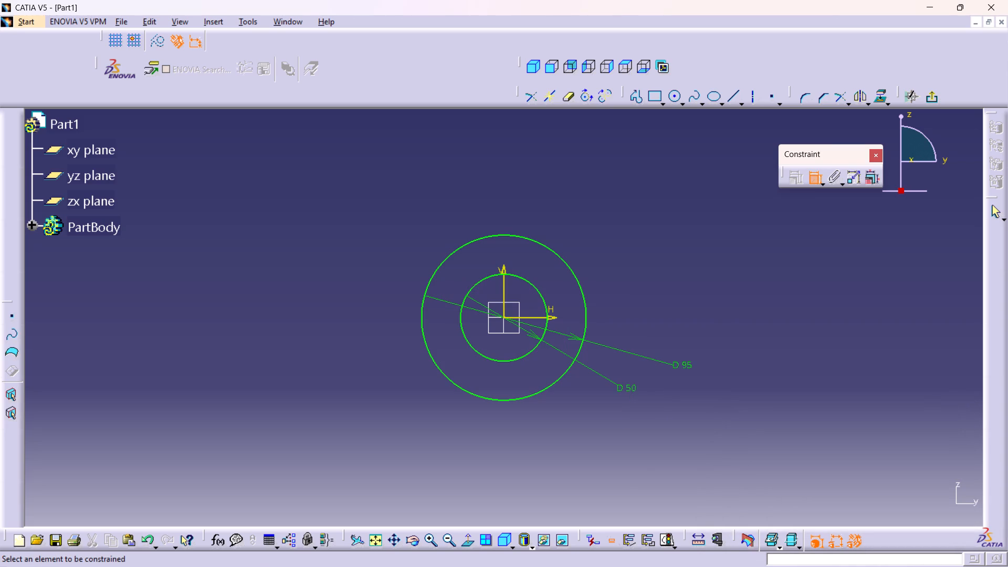
# Sketch an open three-sided keyway profile just above the inner circle, about 16 mm wide and 5.6 mm high.
pyautogui.moveTo(660, 243); pyautogui.dragTo(648, 260, button='middle')
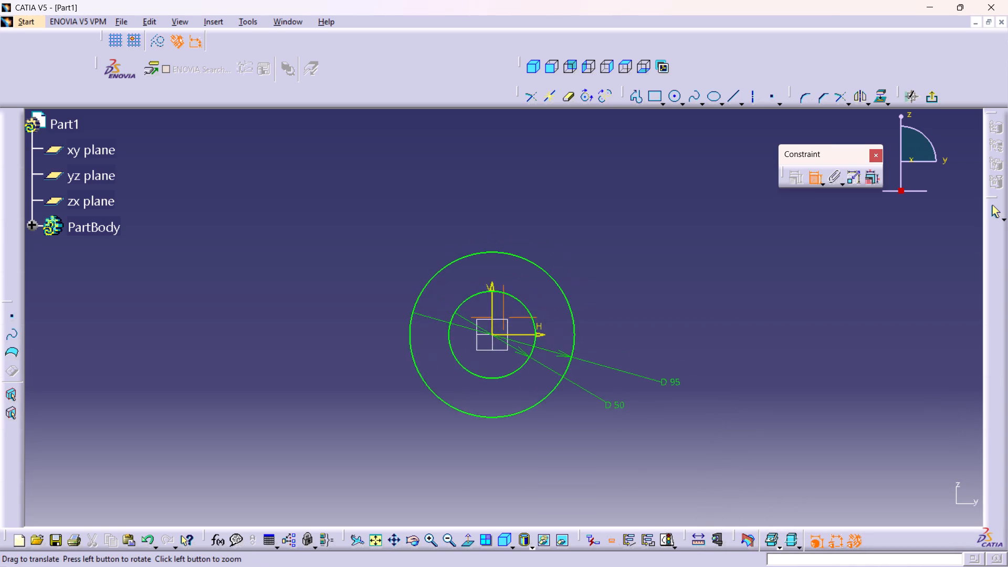
pyautogui.moveTo(648, 260); pyautogui.dragTo(645, 265, button='middle')
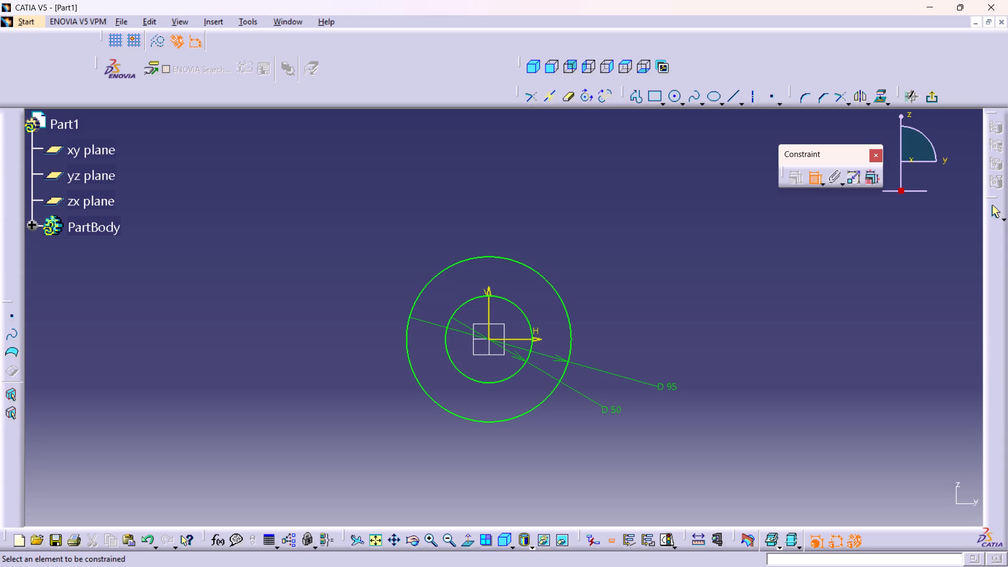
pyautogui.moveTo(612, 266); pyautogui.dragTo(622, 281, button='middle')
pyautogui.moveTo(623, 280); pyautogui.dragTo(625, 286, button='middle')
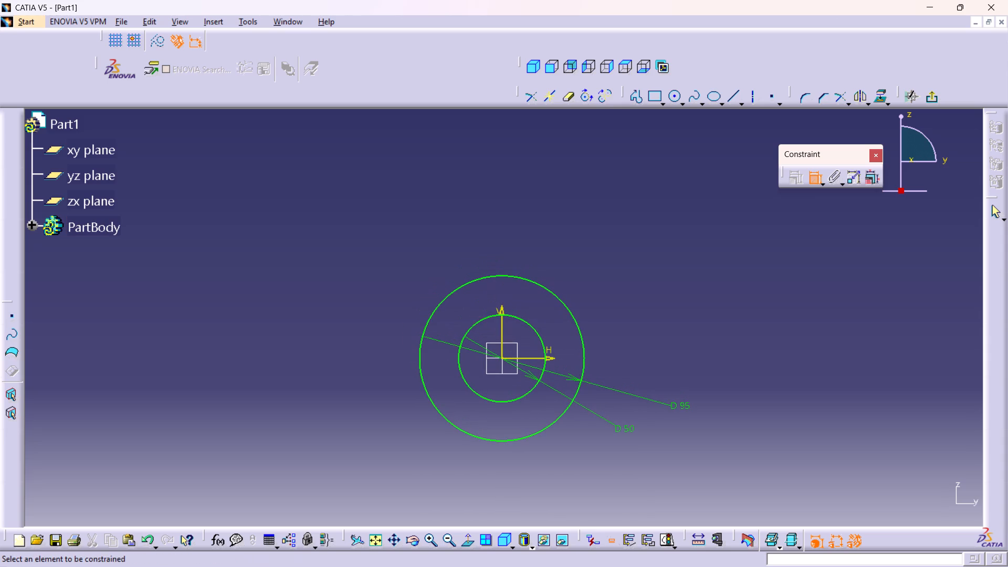
pyautogui.doubleClick(637, 100)
pyautogui.moveTo(506, 287); pyautogui.dragTo(493, 201, button='middle')
pyautogui.rightClick(506, 287)
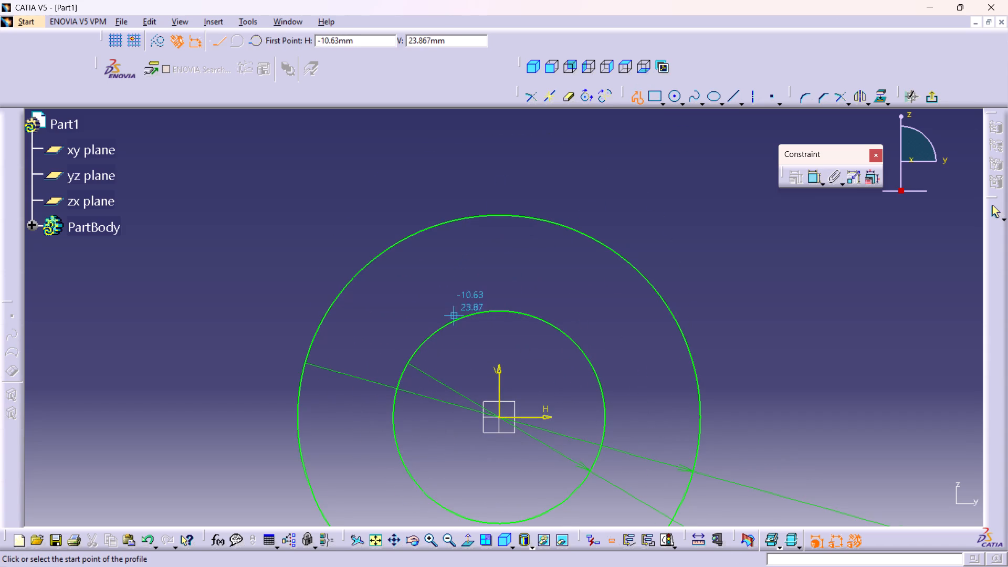
pyautogui.click(467, 309)
pyautogui.click(468, 284)
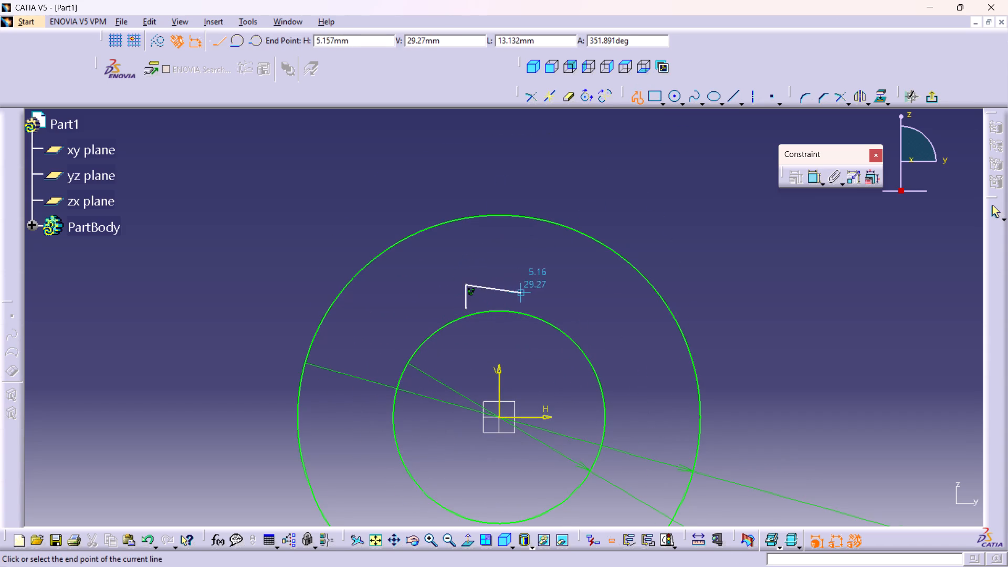
pyautogui.click(534, 286)
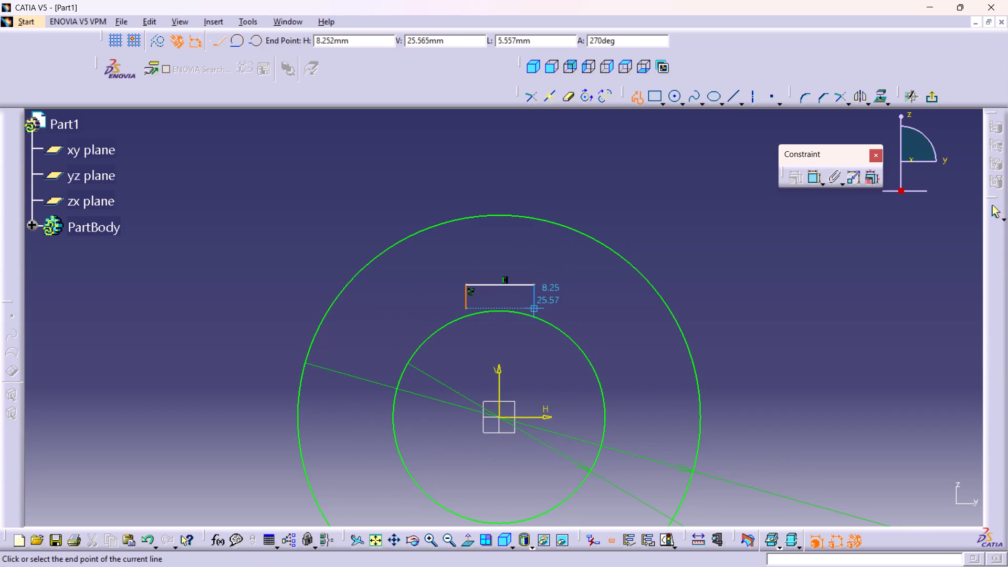
pyautogui.click(533, 309)
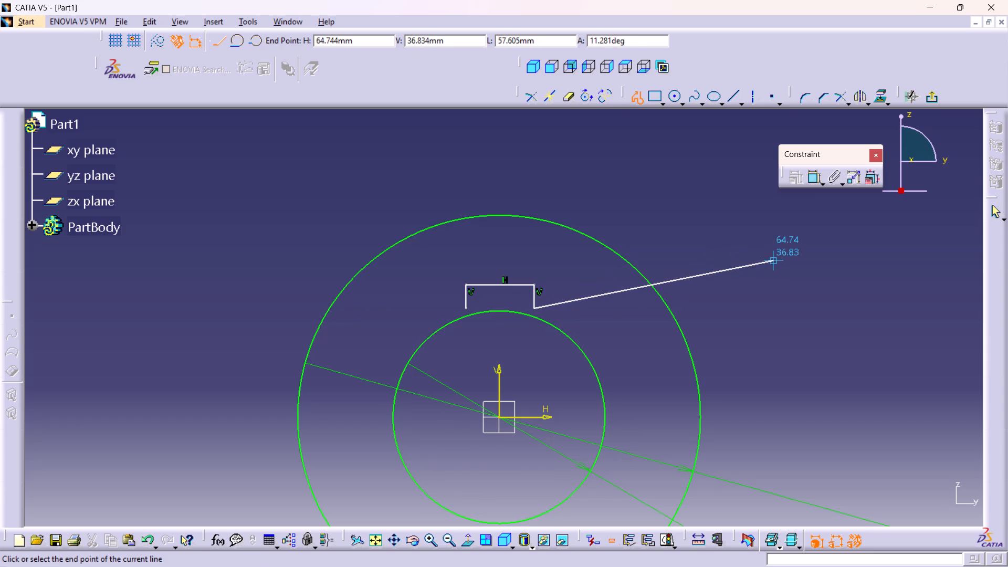
pyautogui.click(999, 212)
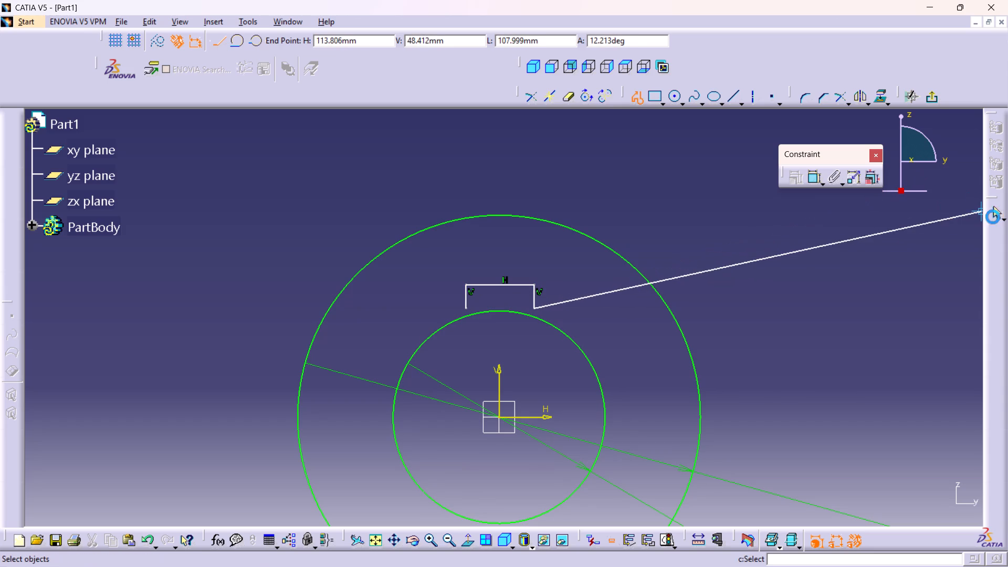
pyautogui.click(742, 294)
# Constrain the lower endpoints of both vertical keyway lines coincident with the inner circle.
pyautogui.moveTo(591, 293); pyautogui.dragTo(619, 286, button='middle')
pyautogui.doubleClick(812, 176)
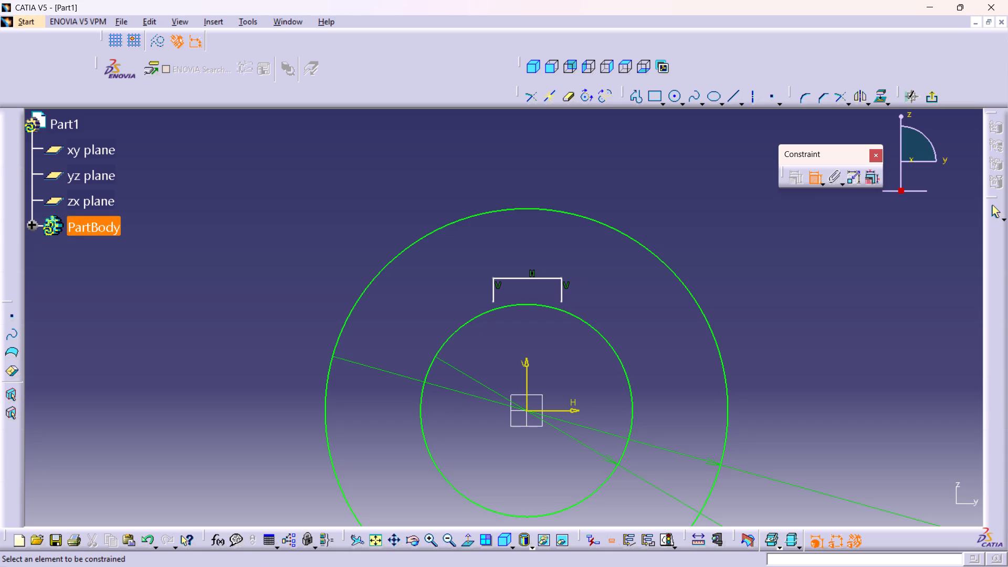
pyautogui.moveTo(511, 334); pyautogui.dragTo(490, 244, button='middle')
pyautogui.rightClick(511, 334)
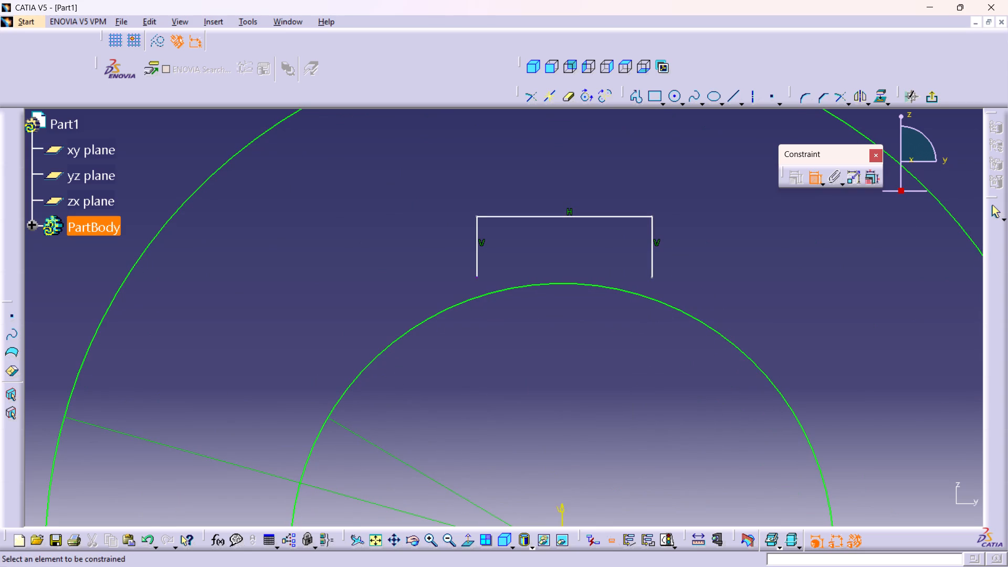
pyautogui.click(476, 279)
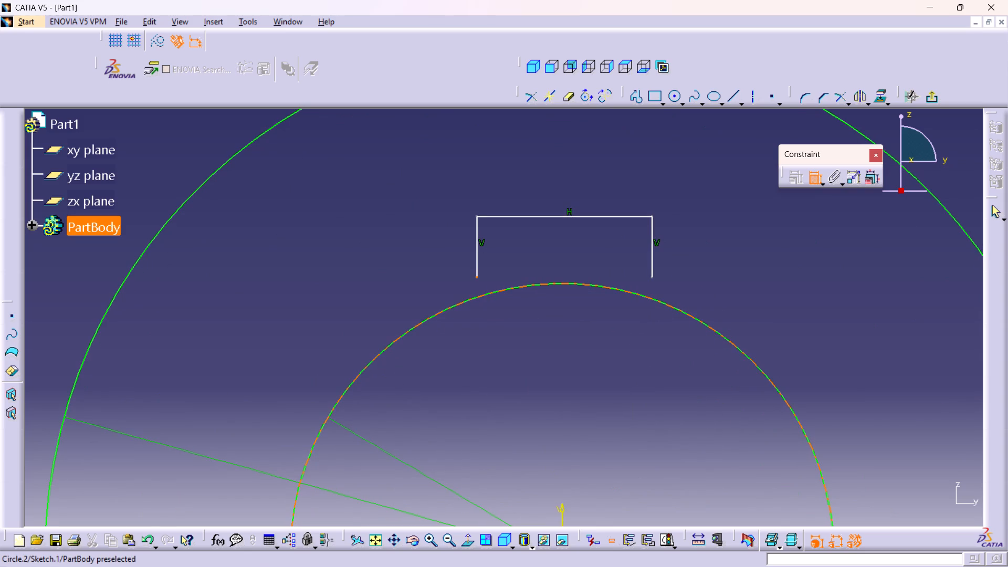
pyautogui.click(477, 300)
pyautogui.rightClick(363, 320)
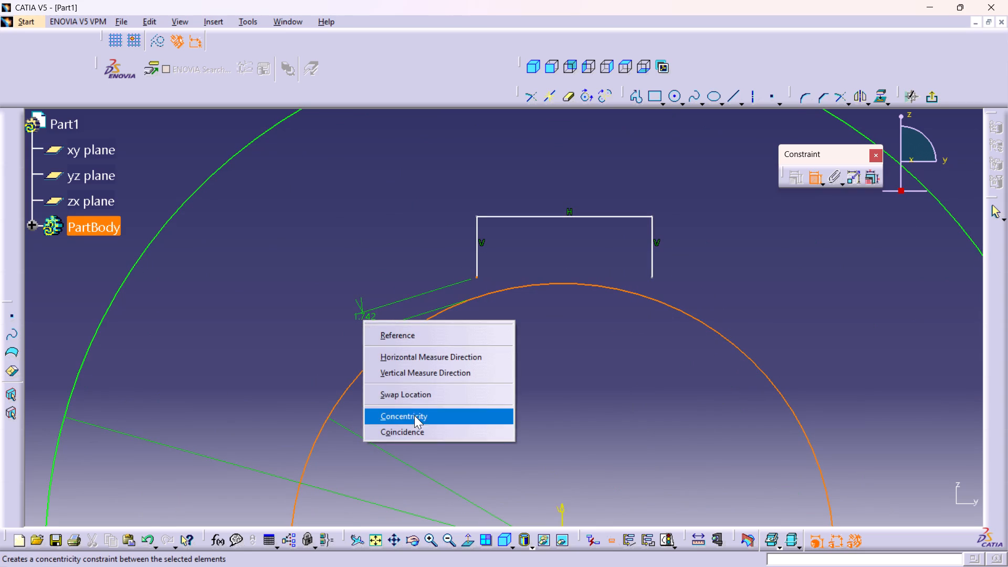
pyautogui.click(413, 431)
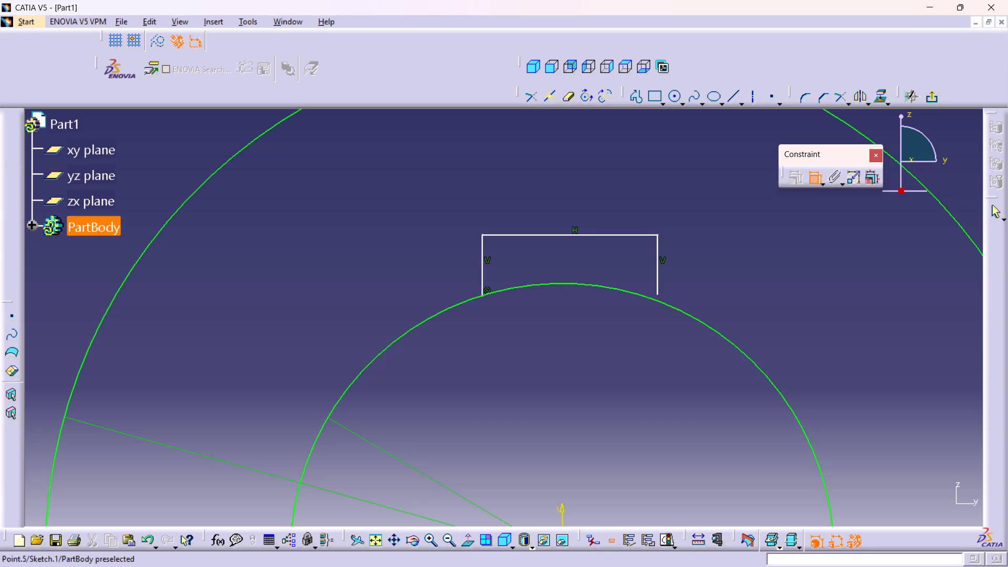
pyautogui.click(657, 298)
pyautogui.click(663, 305)
pyautogui.rightClick(741, 294)
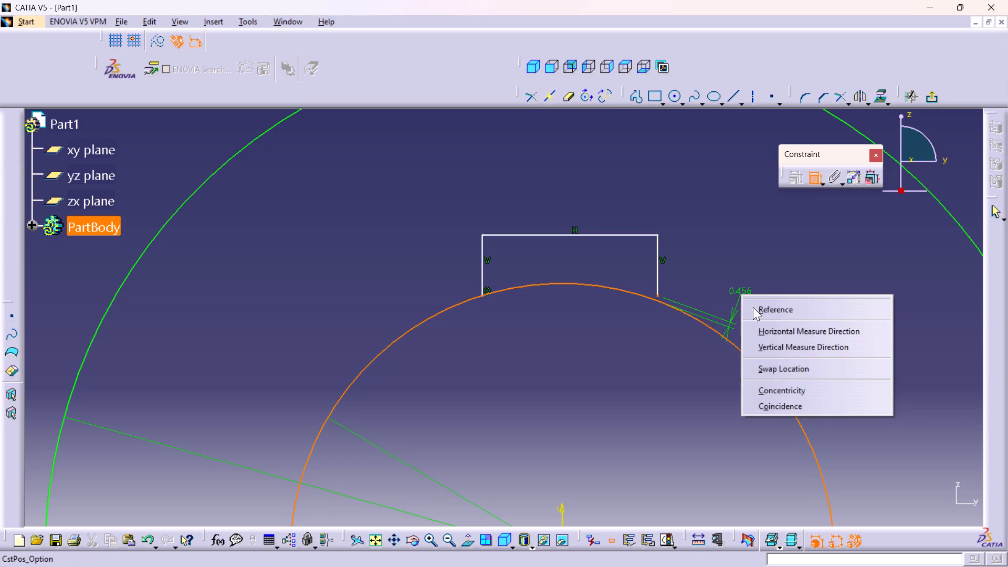
pyautogui.click(772, 405)
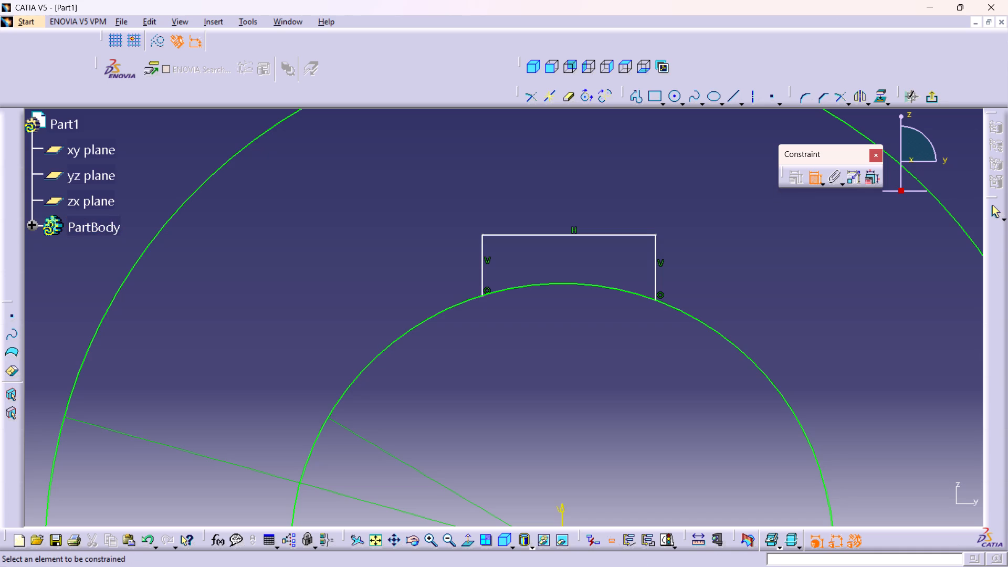
# Constrain the keyway's two vertical lines symmetric about the sketch's vertical axis.
pyautogui.click(481, 262)
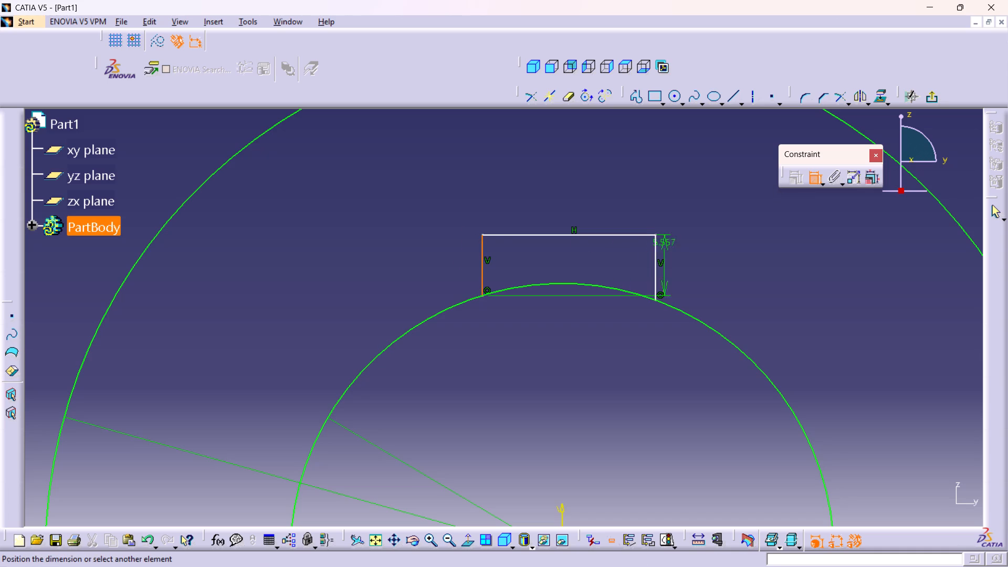
pyautogui.click(656, 259)
pyautogui.moveTo(610, 346); pyautogui.dragTo(601, 357, button='right')
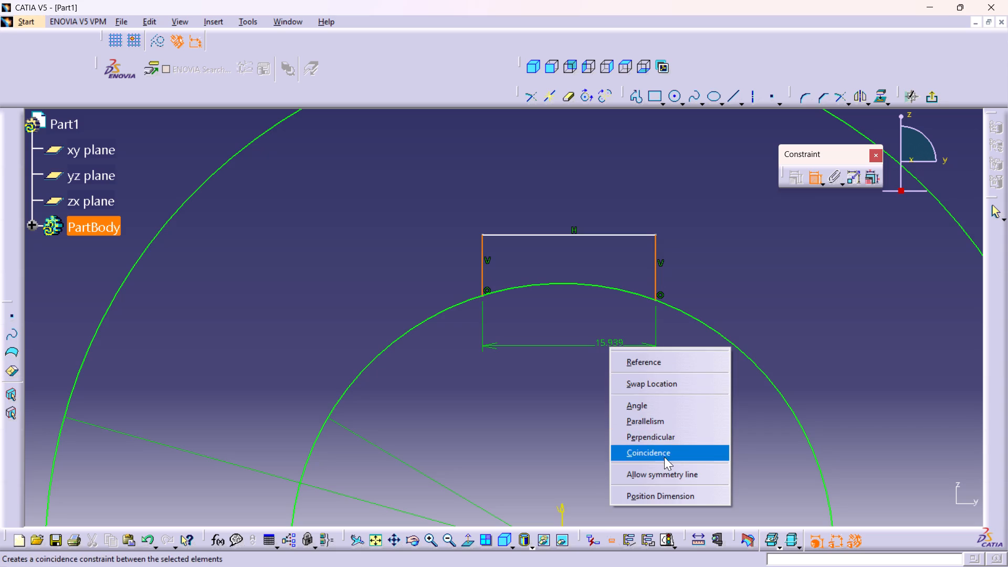
pyautogui.click(663, 472)
pyautogui.click(561, 511)
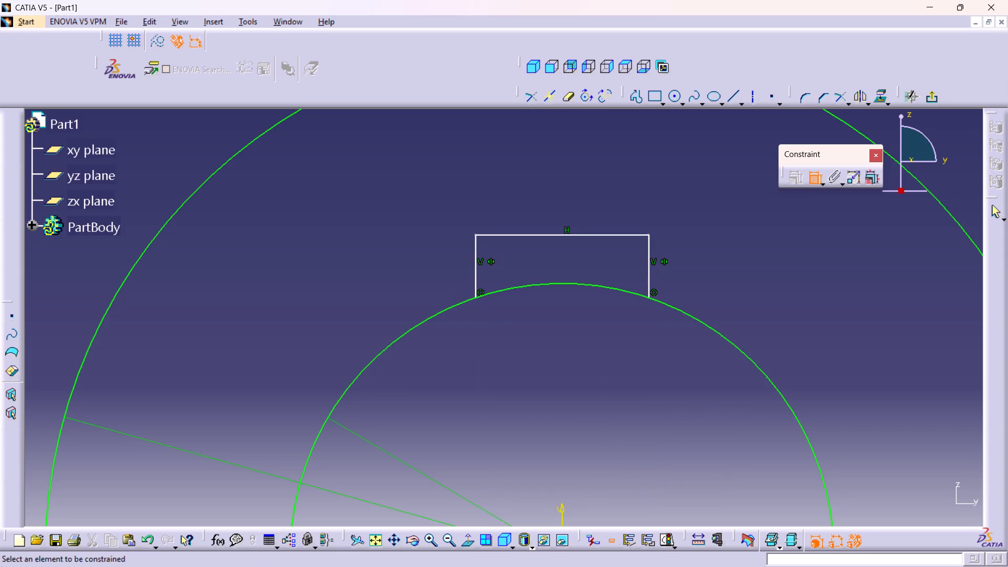
pyautogui.moveTo(531, 363); pyautogui.dragTo(524, 385, button='middle')
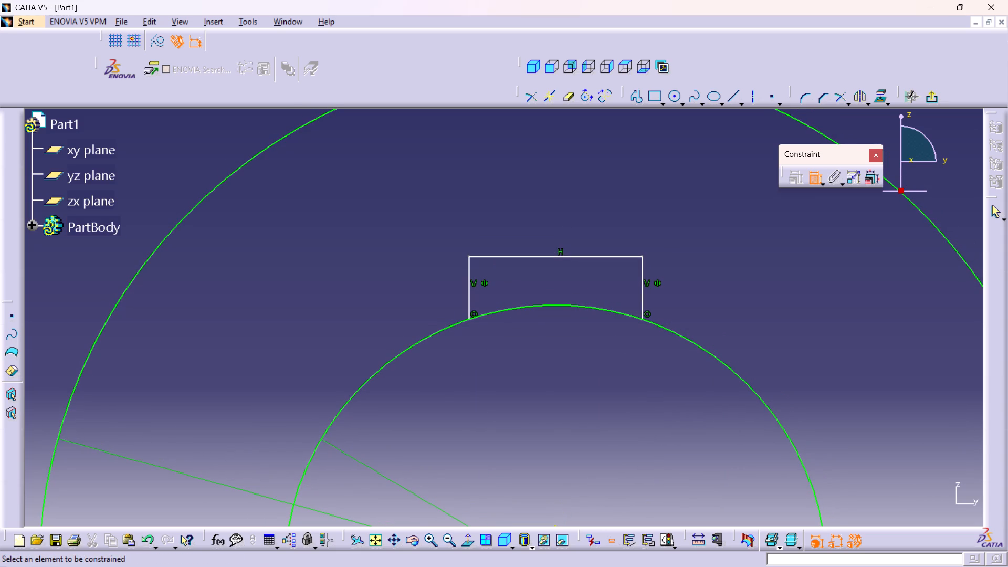
# Dimension the keyway, setting its right side height to 5 mm and its top width to 14 mm.
pyautogui.click(642, 289)
pyautogui.click(698, 287)
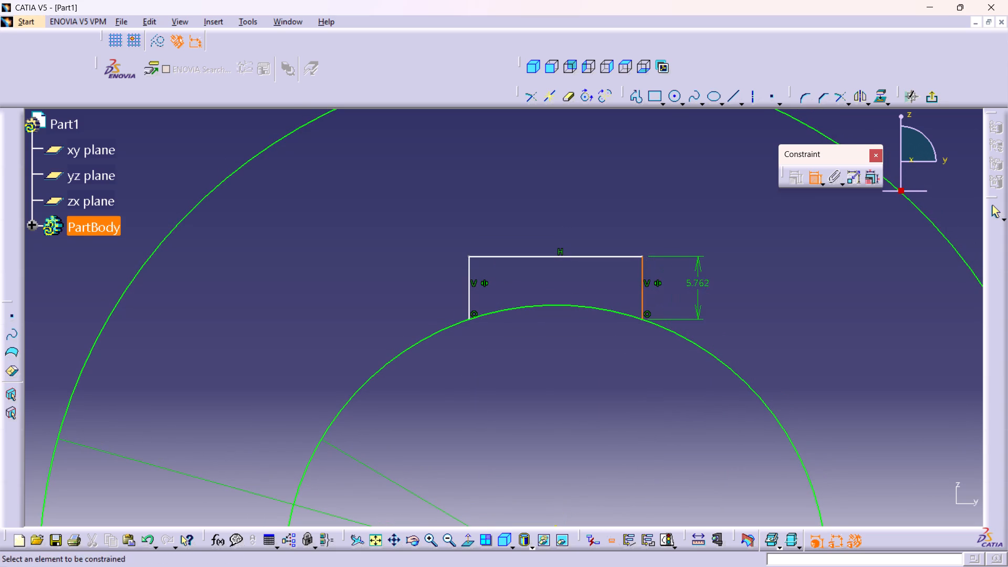
pyautogui.doubleClick(699, 283)
pyautogui.press('5')
pyautogui.press('Return')
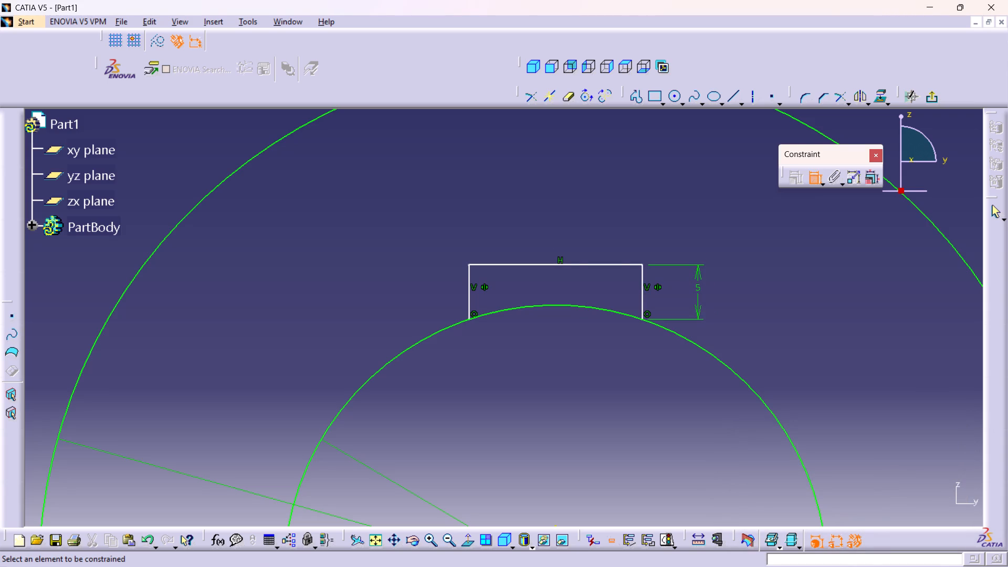
pyautogui.click(529, 265)
pyautogui.click(535, 241)
pyautogui.doubleClick(538, 239)
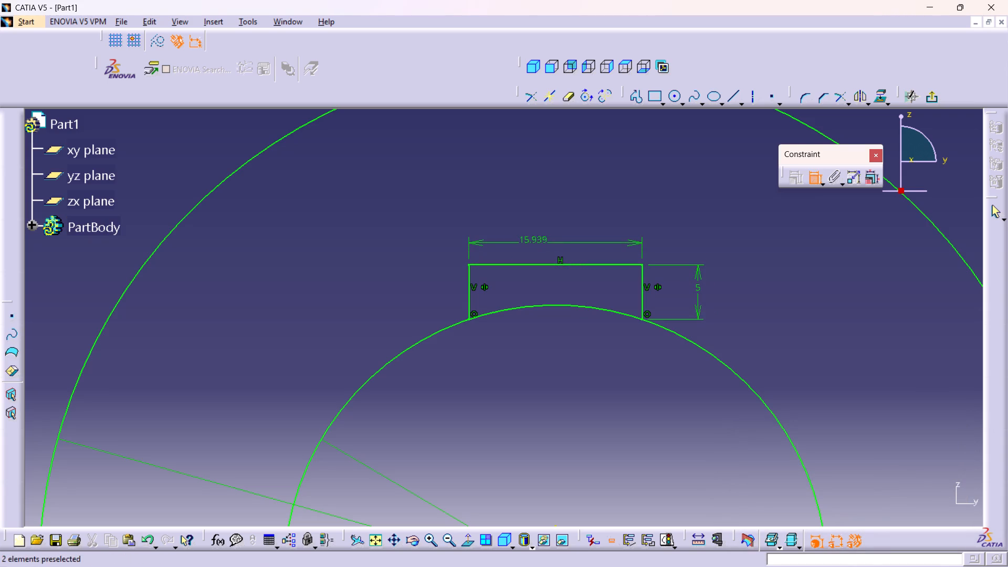
pyautogui.write('14')
pyautogui.press('Return')
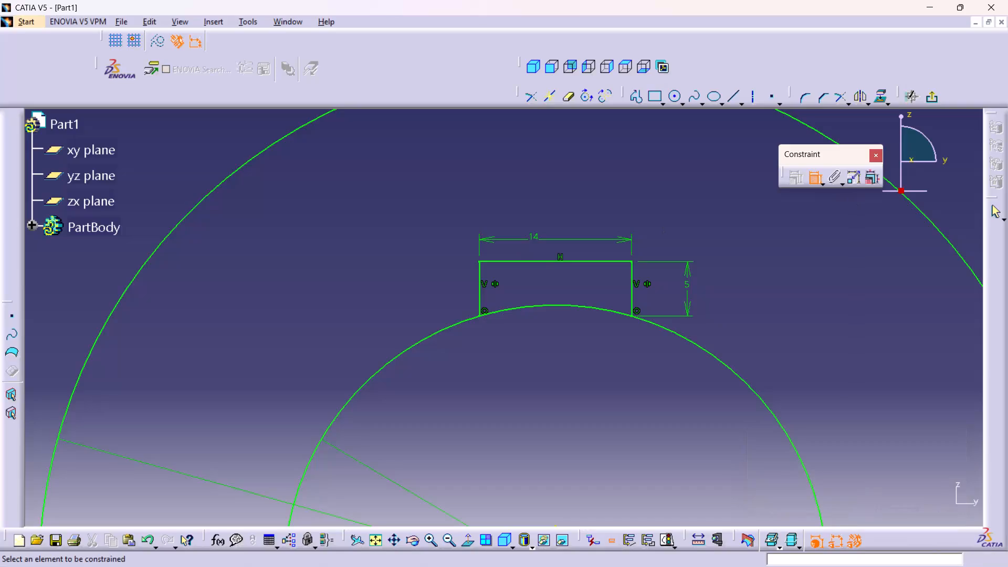
# Quick-trim the inner circle's arc that spans the keyway opening.
pyautogui.click(571, 100)
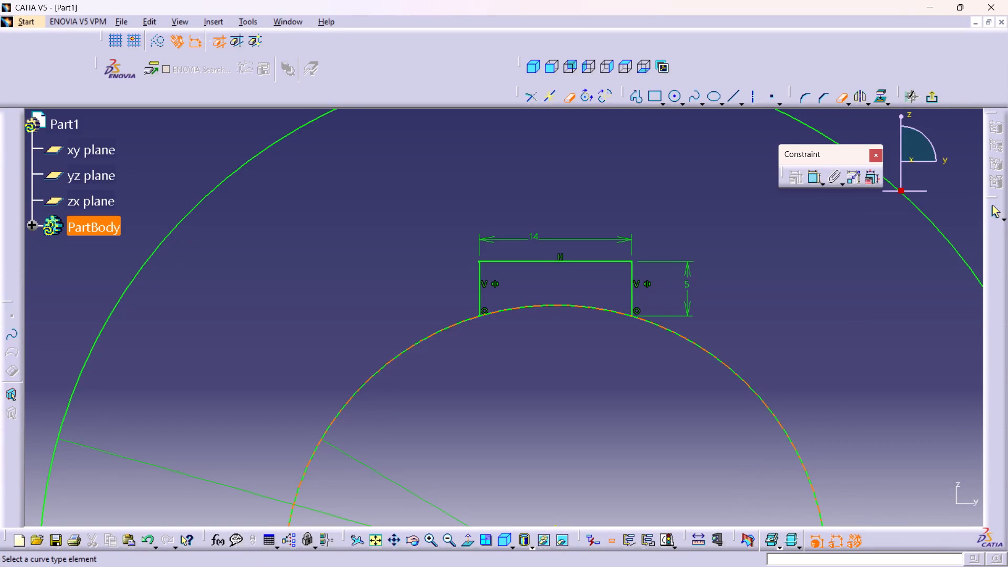
pyautogui.click(545, 303)
# Exit the sketch and pad it with a 25 mm length and mirrored extent.
pyautogui.moveTo(726, 272); pyautogui.dragTo(738, 323, button='middle')
pyautogui.rightClick(726, 272)
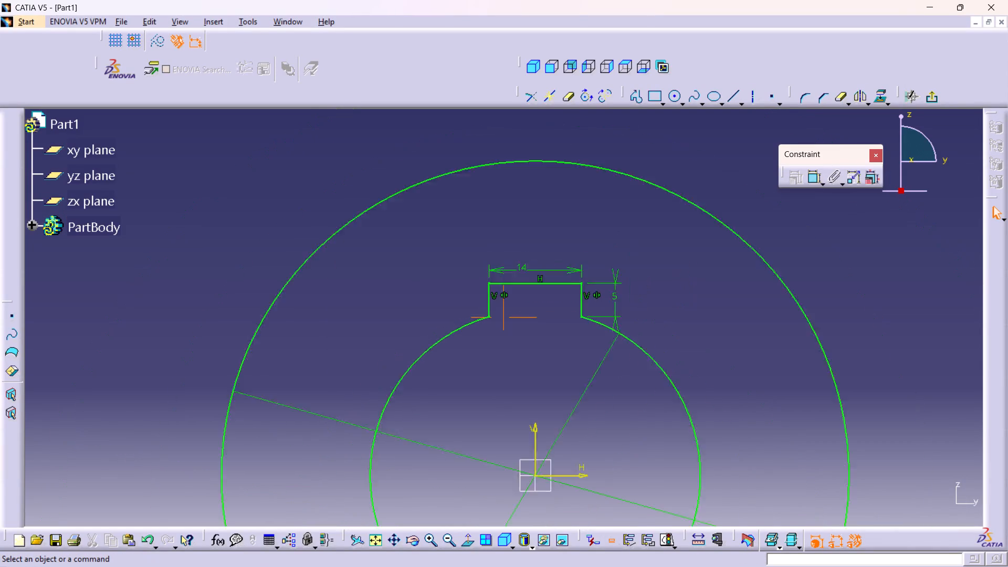
pyautogui.moveTo(738, 323); pyautogui.dragTo(737, 382, button='middle')
pyautogui.moveTo(670, 363); pyautogui.dragTo(660, 329, button='middle')
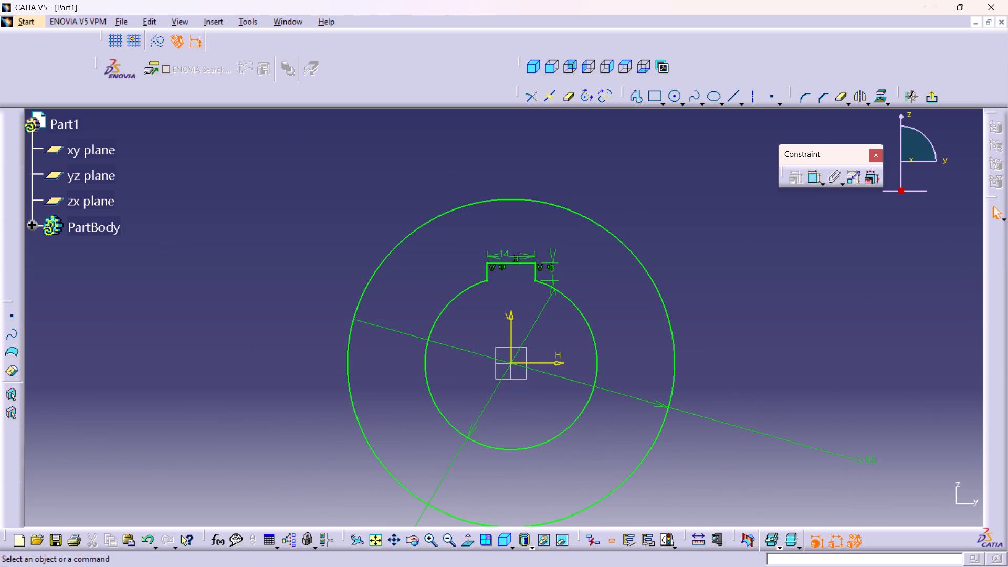
pyautogui.moveTo(718, 317); pyautogui.dragTo(737, 354, button='middle')
pyautogui.rightClick(718, 317)
pyautogui.moveTo(739, 343); pyautogui.dragTo(739, 343, button='middle')
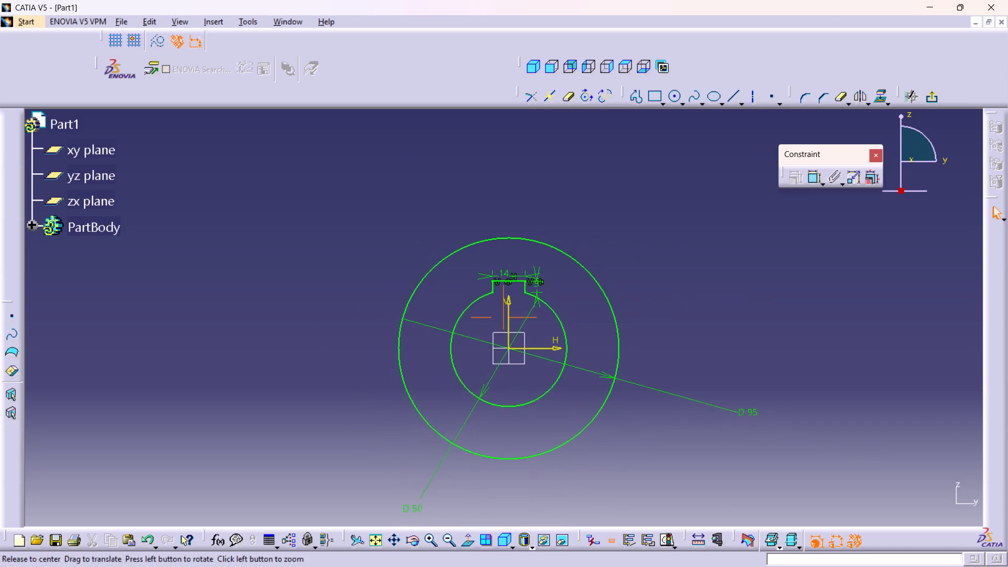
pyautogui.moveTo(739, 343); pyautogui.dragTo(712, 340, button='middle')
pyautogui.click(932, 97)
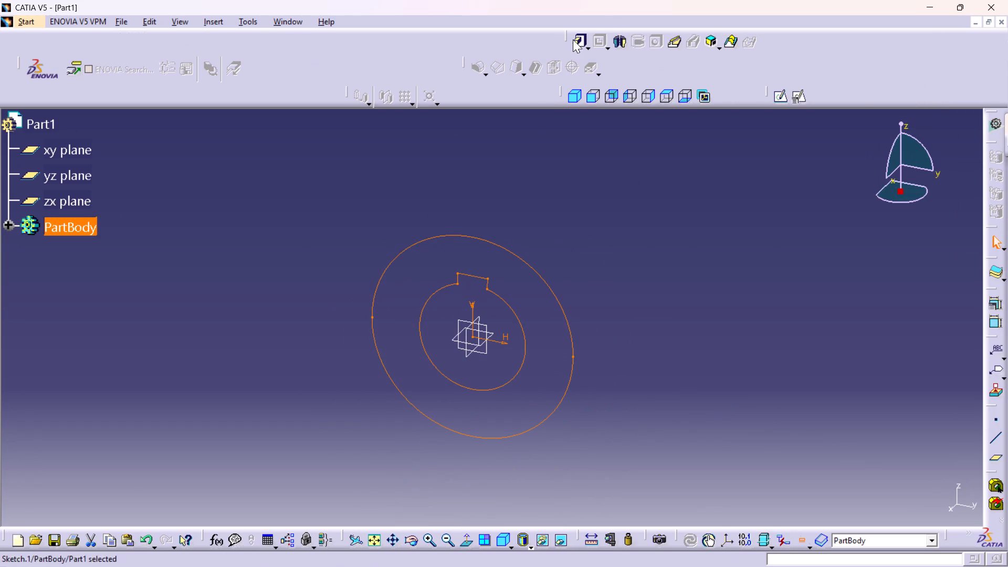
pyautogui.click(575, 38)
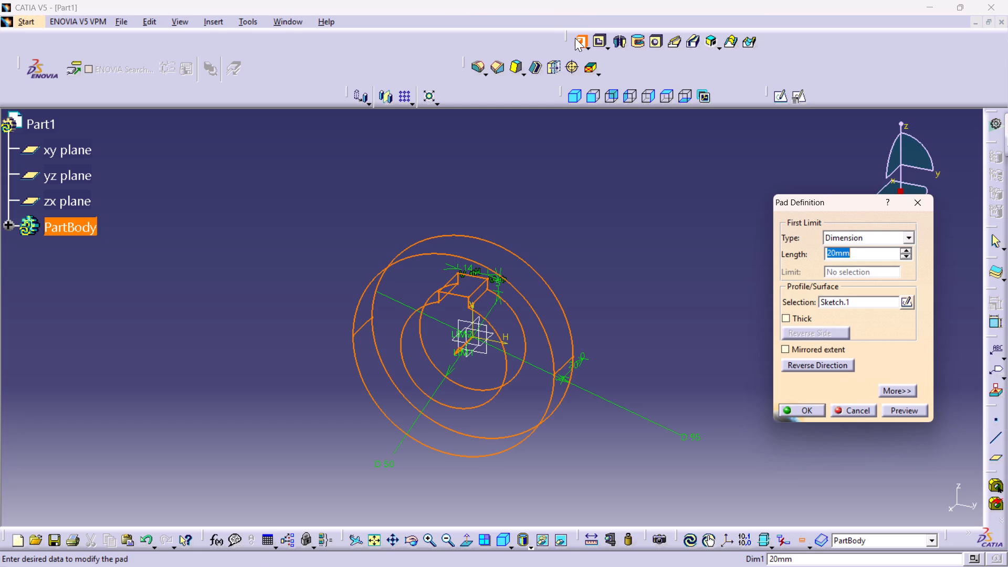
pyautogui.click(803, 348)
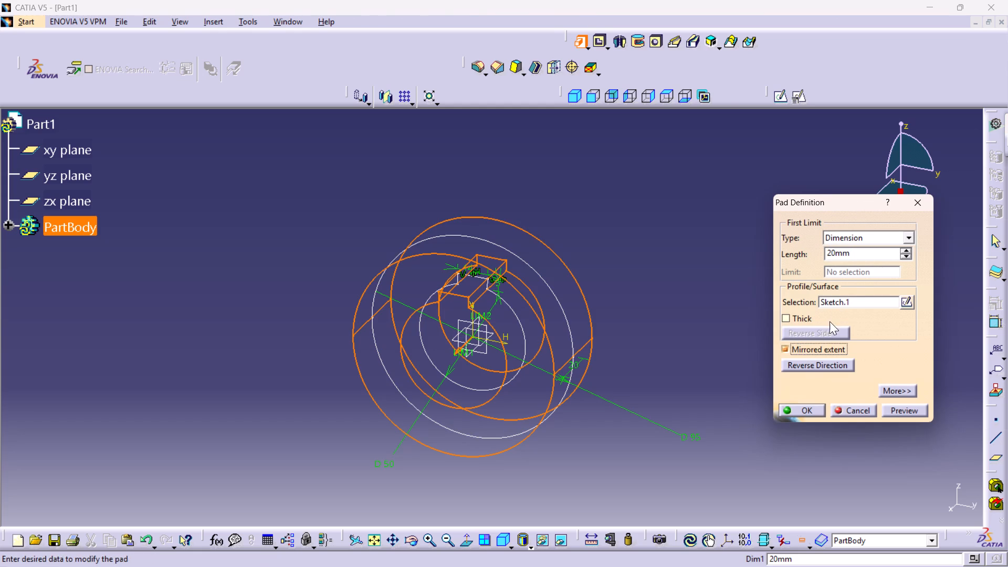
pyautogui.doubleClick(861, 249)
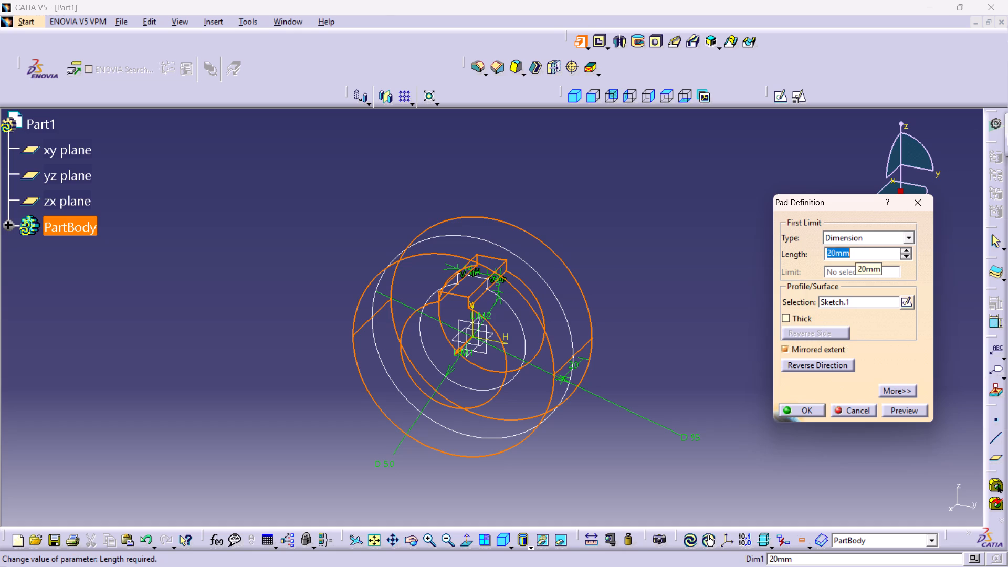
pyautogui.write('25')
pyautogui.press('Return')
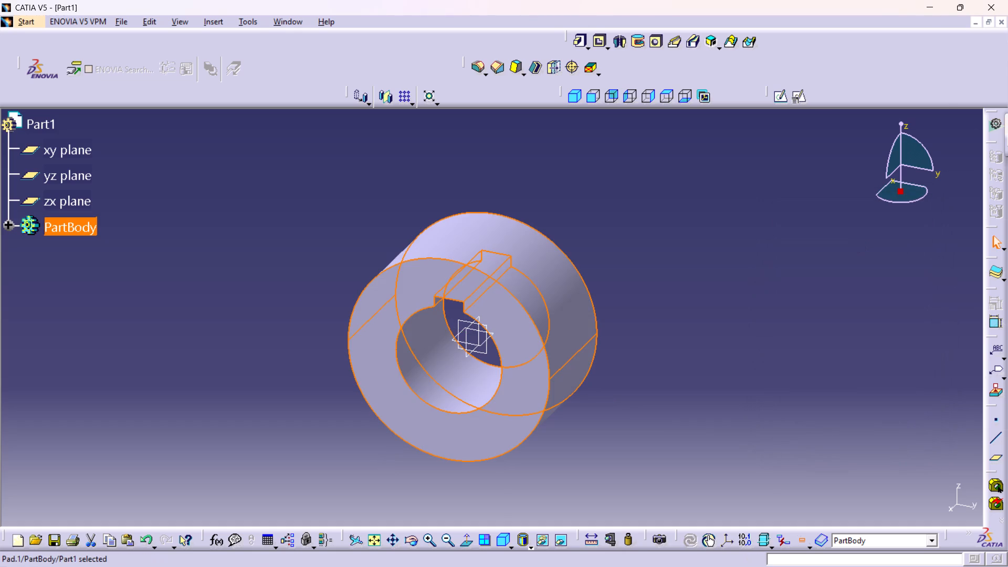
# Create a positioned sketch on the pad's flat end face with implicit origin and orientation.
pyautogui.click(682, 329)
pyautogui.moveTo(643, 373); pyautogui.dragTo(522, 423, button='middle')
pyautogui.moveTo(641, 373); pyautogui.dragTo(522, 423, button='right')
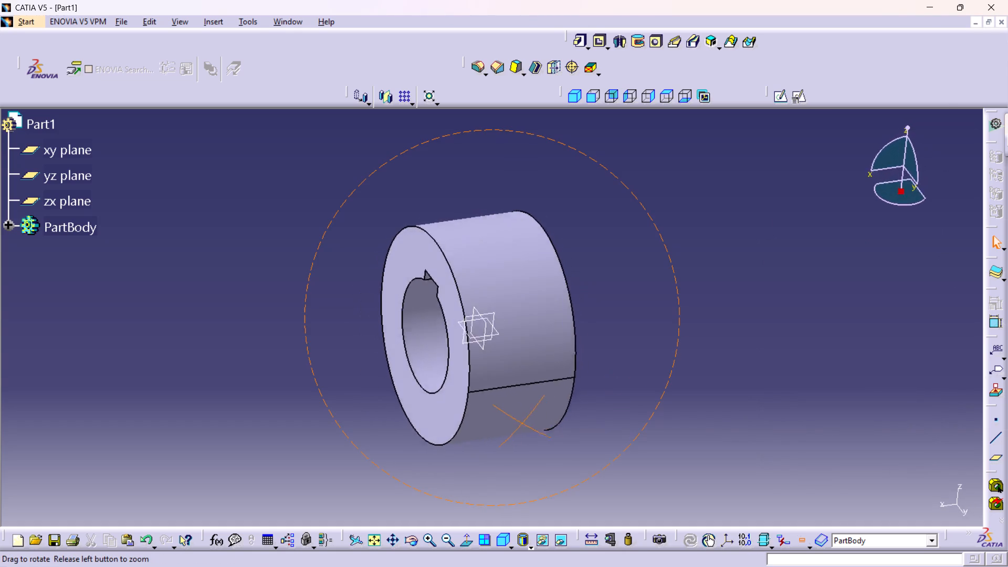
pyautogui.moveTo(522, 423); pyautogui.dragTo(365, 360, button='right')
pyautogui.moveTo(522, 423); pyautogui.dragTo(365, 360, button='middle')
pyautogui.click(500, 419)
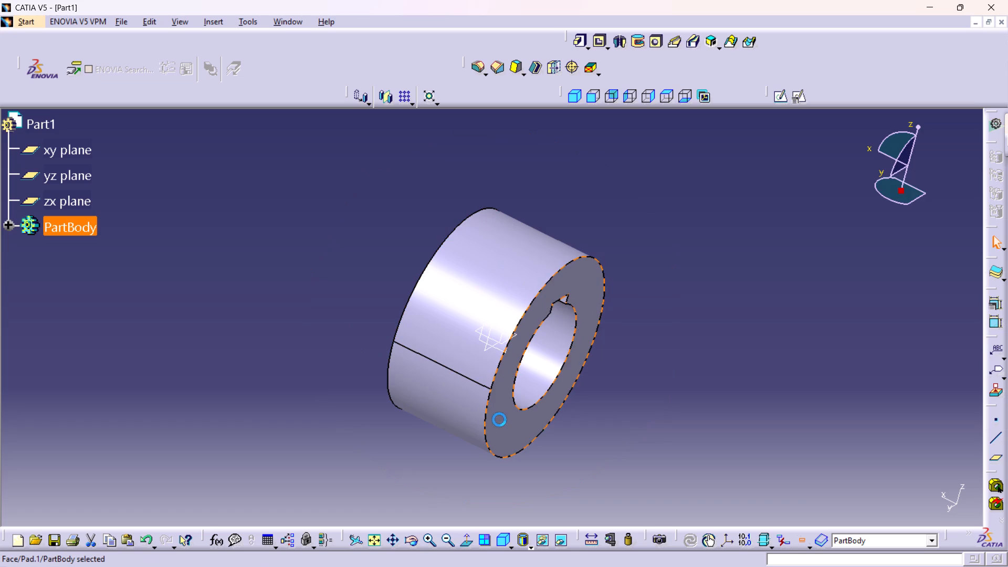
pyautogui.click(800, 89)
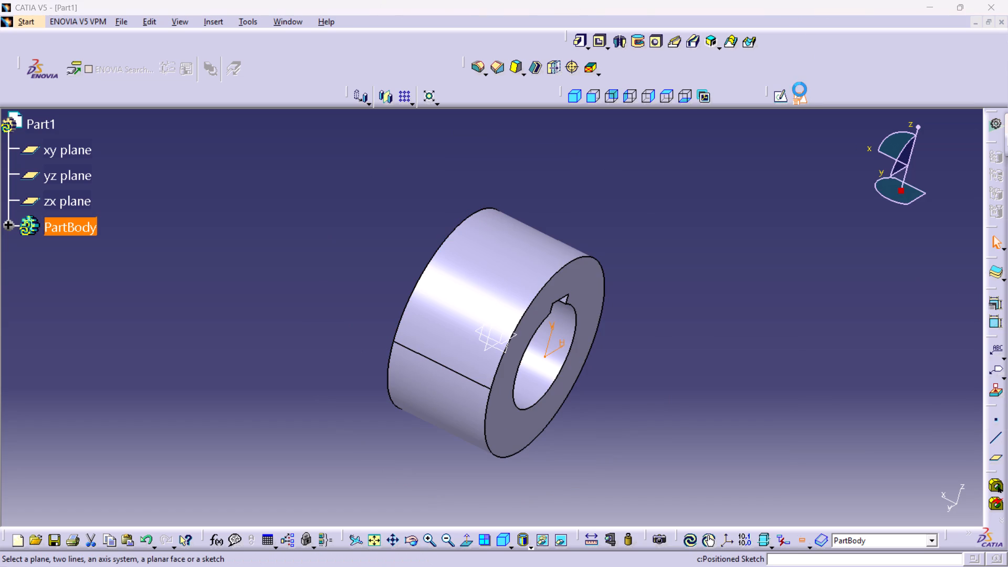
pyautogui.click(892, 499)
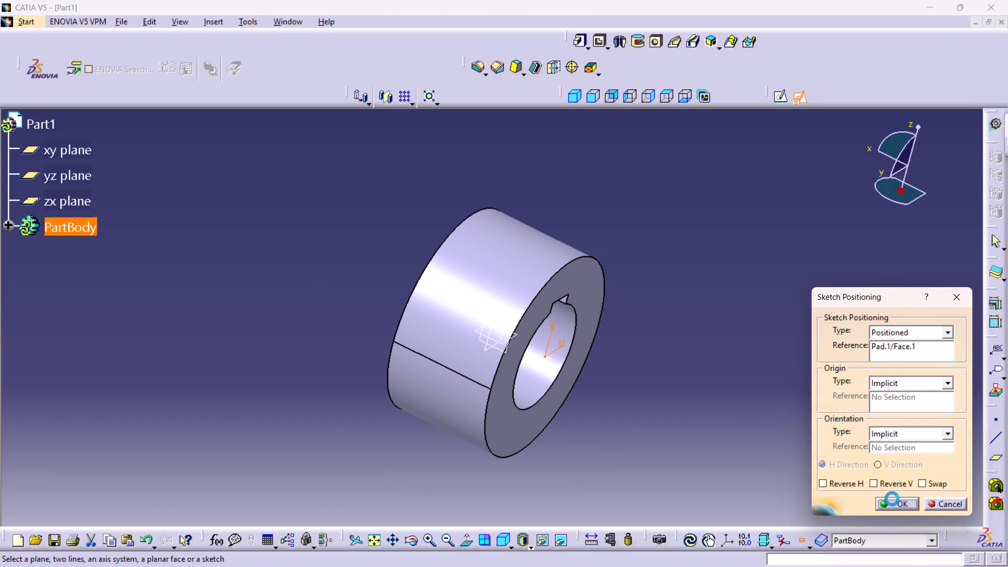
# Sketch a circle about 49 mm in diameter on the vertical axis, centred about 132 mm above the origin.
pyautogui.moveTo(841, 291); pyautogui.dragTo(669, 260, button='middle')
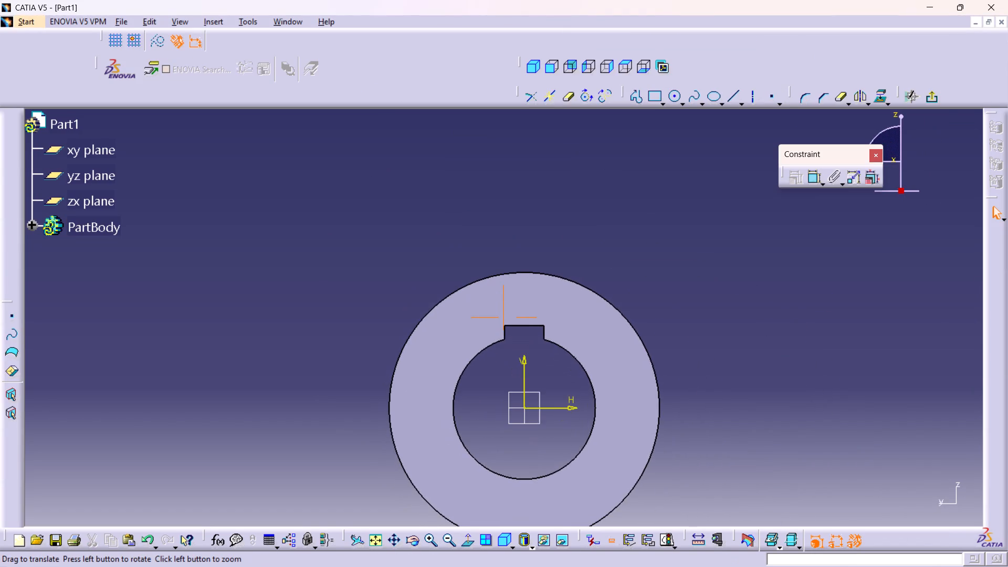
pyautogui.moveTo(669, 260); pyautogui.dragTo(670, 257, button='middle')
pyautogui.moveTo(670, 257); pyautogui.dragTo(673, 281, button='middle')
pyautogui.rightClick(670, 257)
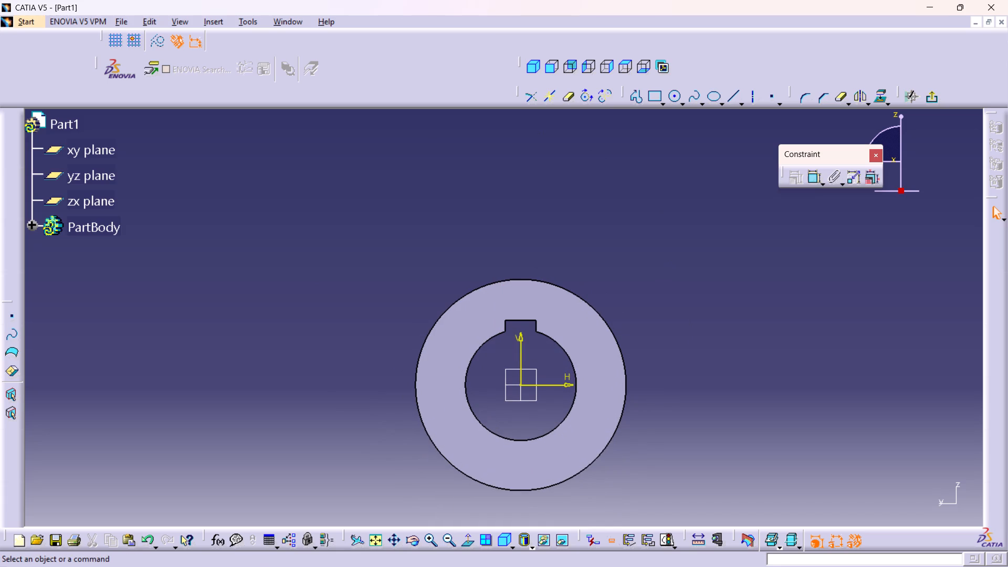
pyautogui.moveTo(624, 236); pyautogui.dragTo(633, 247, button='middle')
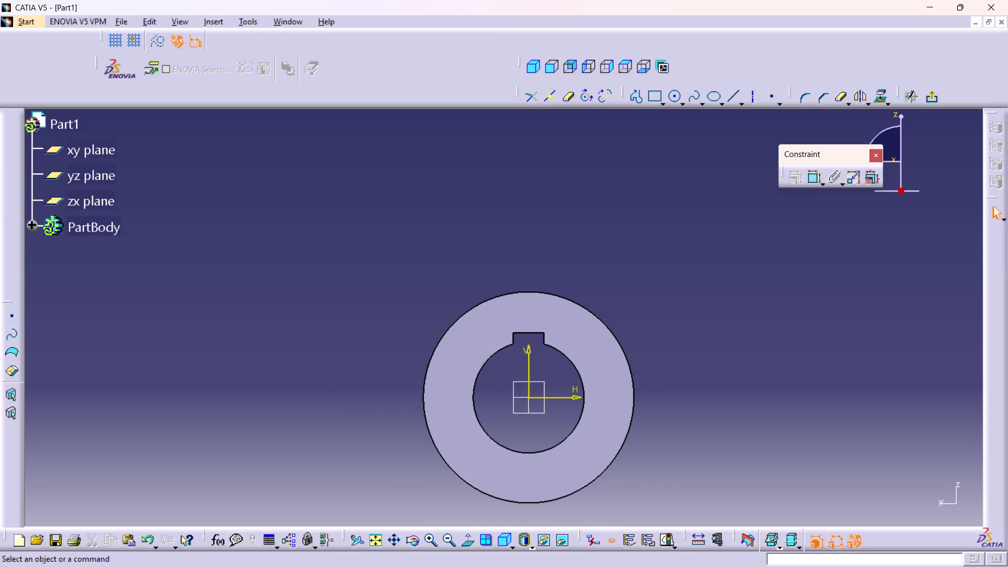
pyautogui.moveTo(604, 209); pyautogui.dragTo(590, 223, button='middle')
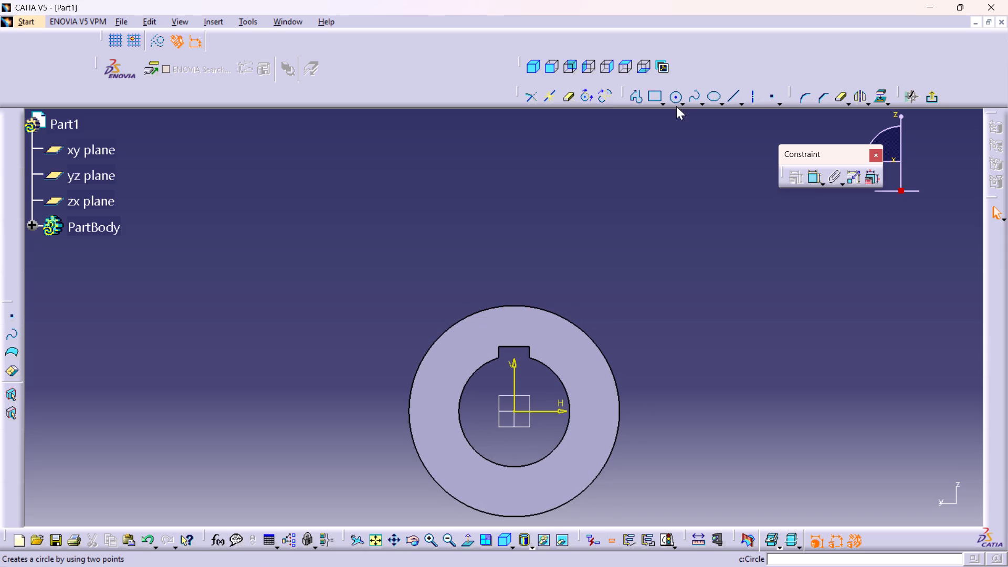
pyautogui.click(676, 99)
pyautogui.moveTo(582, 206); pyautogui.dragTo(586, 249, button='middle')
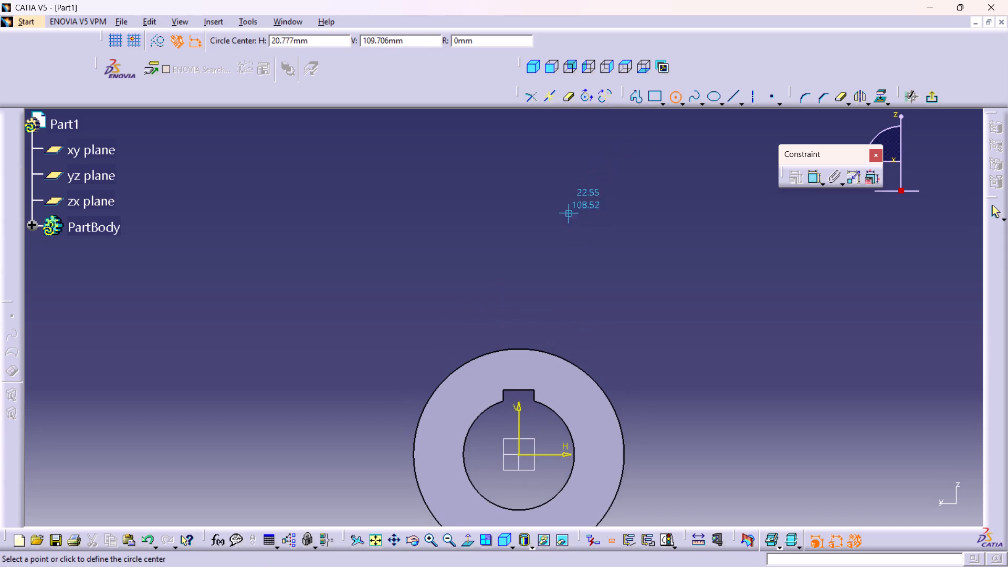
pyautogui.click(519, 161)
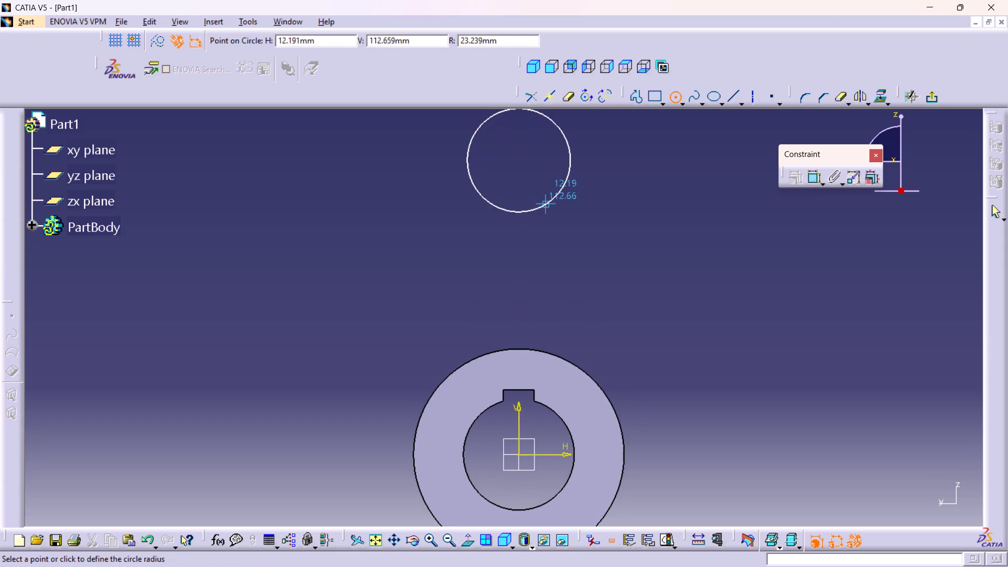
pyautogui.click(546, 206)
# Sketch an open three-line profile around the ring: two slanted sides about 120 mm long joined by a horizontal top about 70 mm wide.
pyautogui.doubleClick(632, 98)
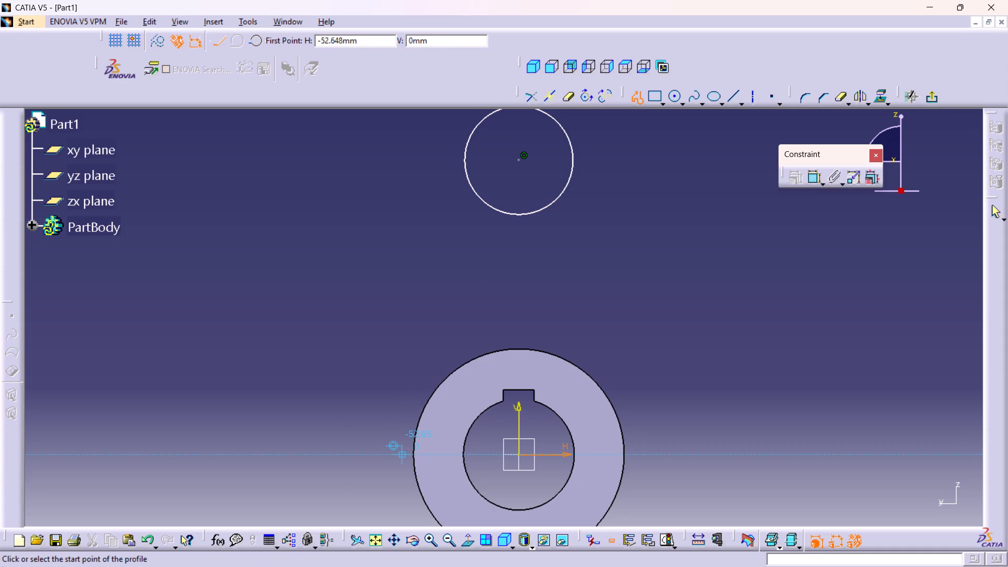
pyautogui.click(388, 436)
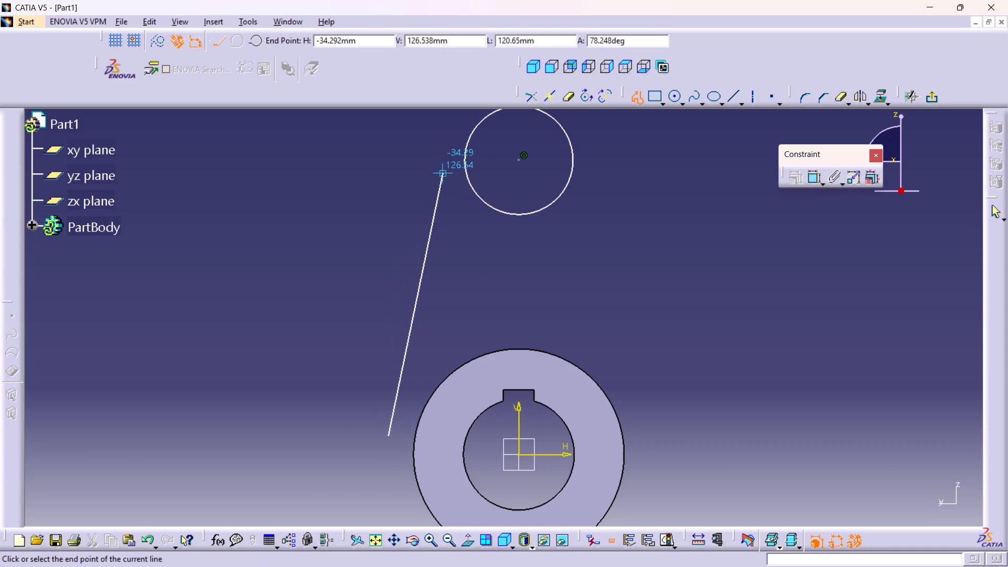
pyautogui.click(443, 174)
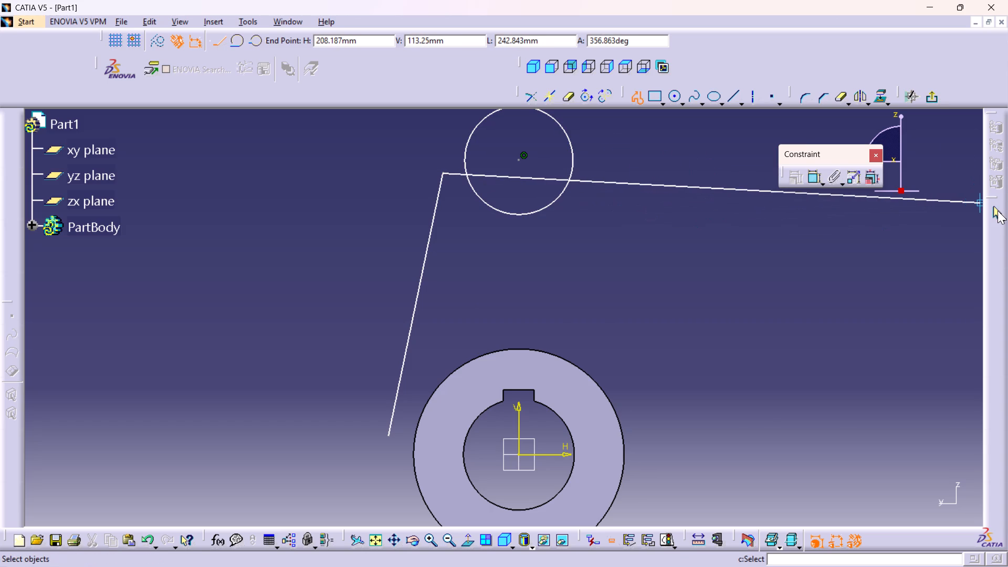
pyautogui.click(596, 173)
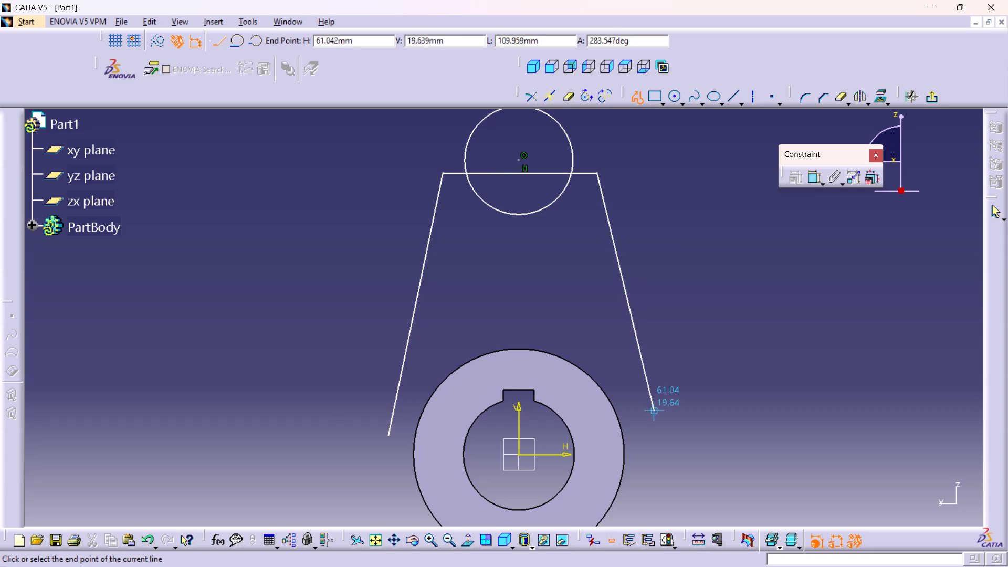
pyautogui.click(647, 435)
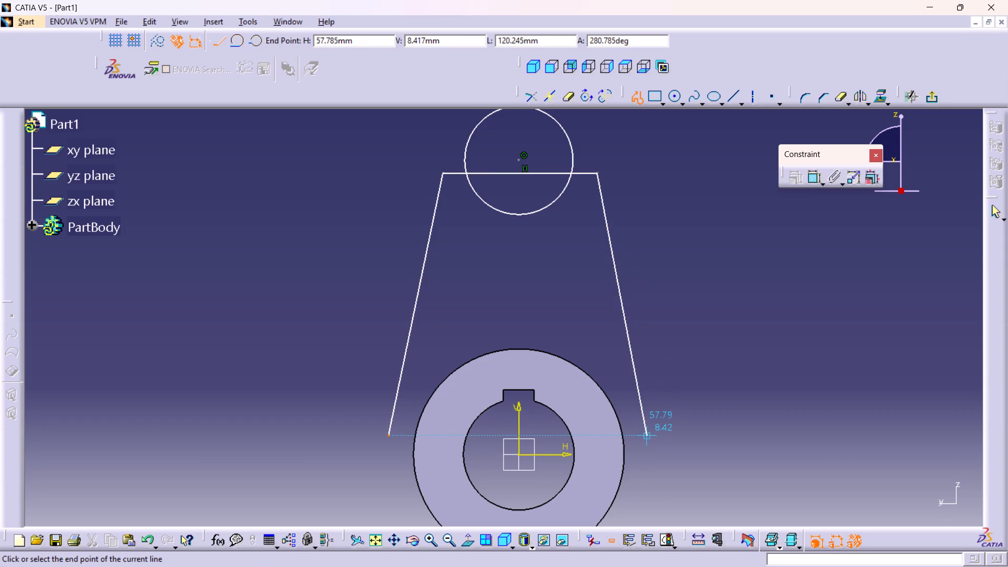
pyautogui.click(994, 212)
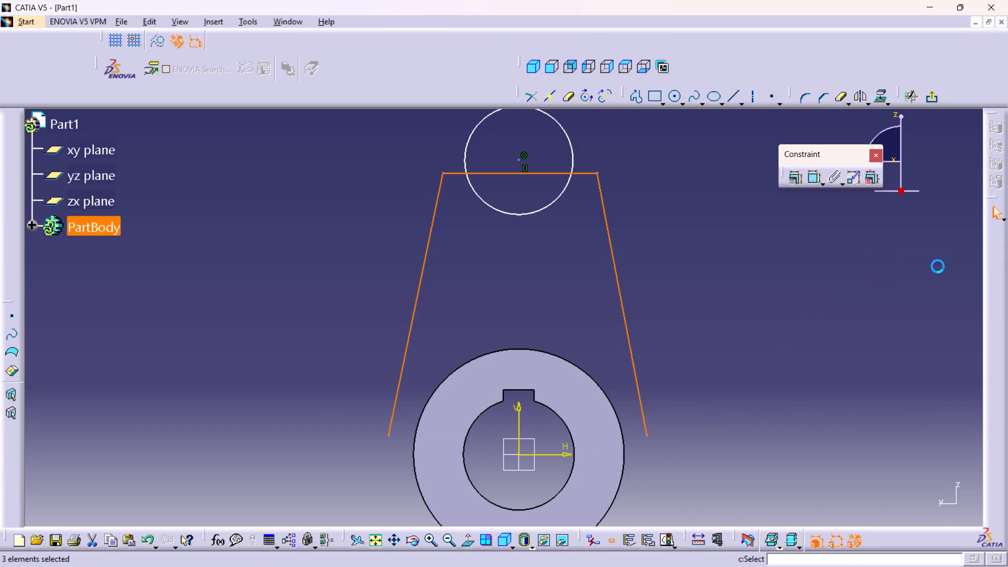
pyautogui.click(816, 331)
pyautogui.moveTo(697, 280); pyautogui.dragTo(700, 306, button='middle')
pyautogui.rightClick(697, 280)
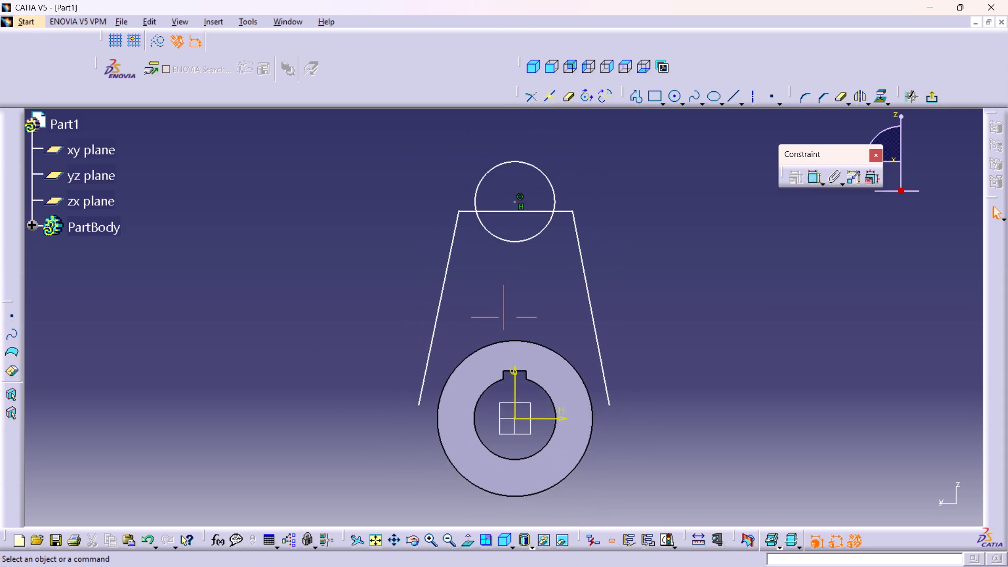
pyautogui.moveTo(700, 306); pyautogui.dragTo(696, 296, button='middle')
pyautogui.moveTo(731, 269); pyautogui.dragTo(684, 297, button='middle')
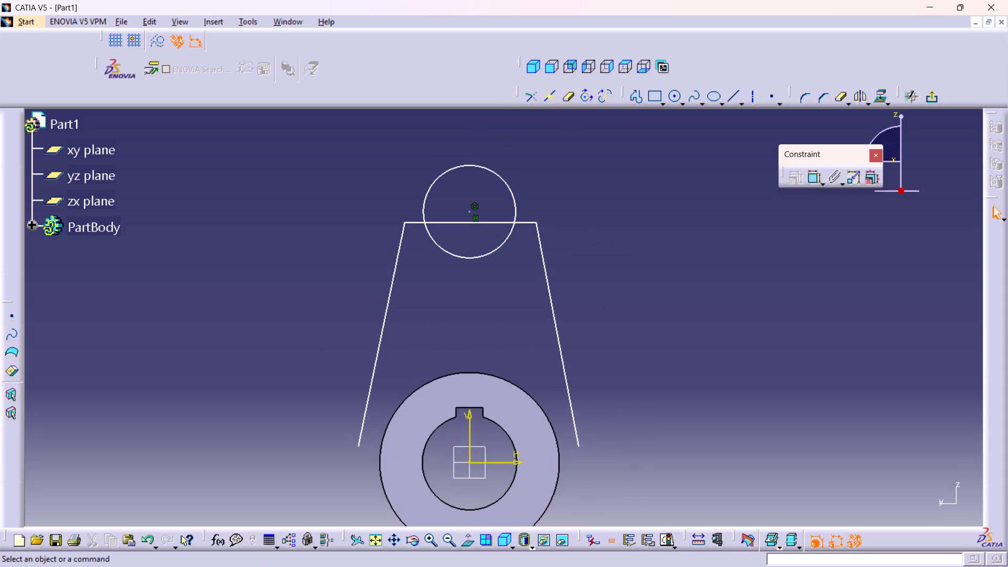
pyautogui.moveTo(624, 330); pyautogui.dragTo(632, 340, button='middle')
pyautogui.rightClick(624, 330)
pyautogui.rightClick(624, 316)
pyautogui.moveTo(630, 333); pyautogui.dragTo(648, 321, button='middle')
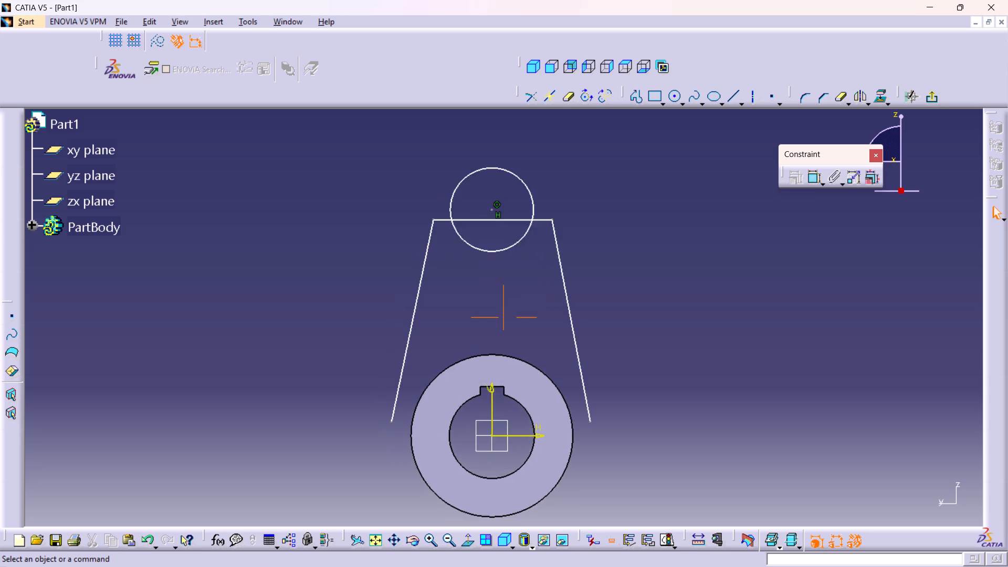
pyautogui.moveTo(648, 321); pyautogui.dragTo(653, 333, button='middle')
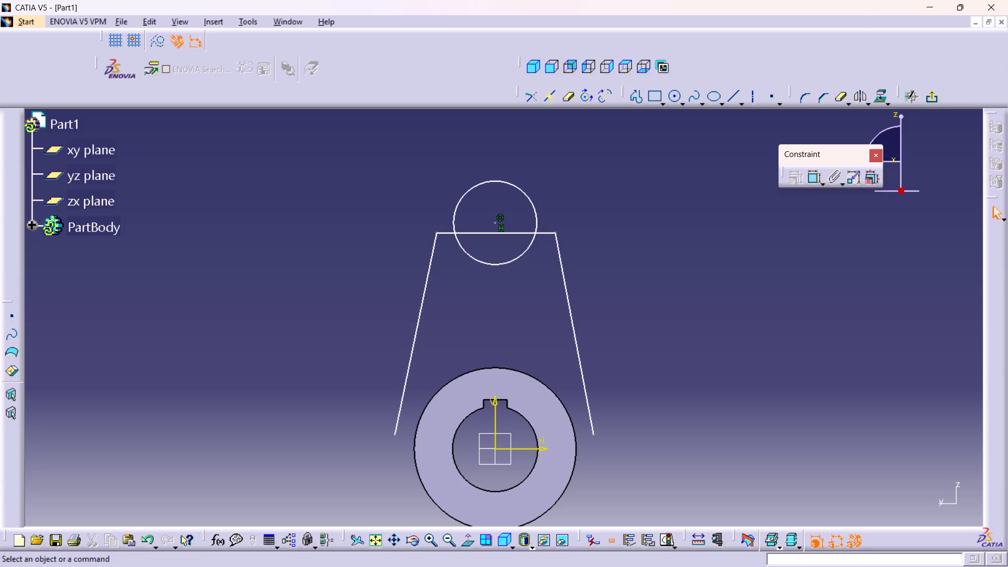
# Constrain the upper circle's diameter to 63 mm.
pyautogui.doubleClick(811, 176)
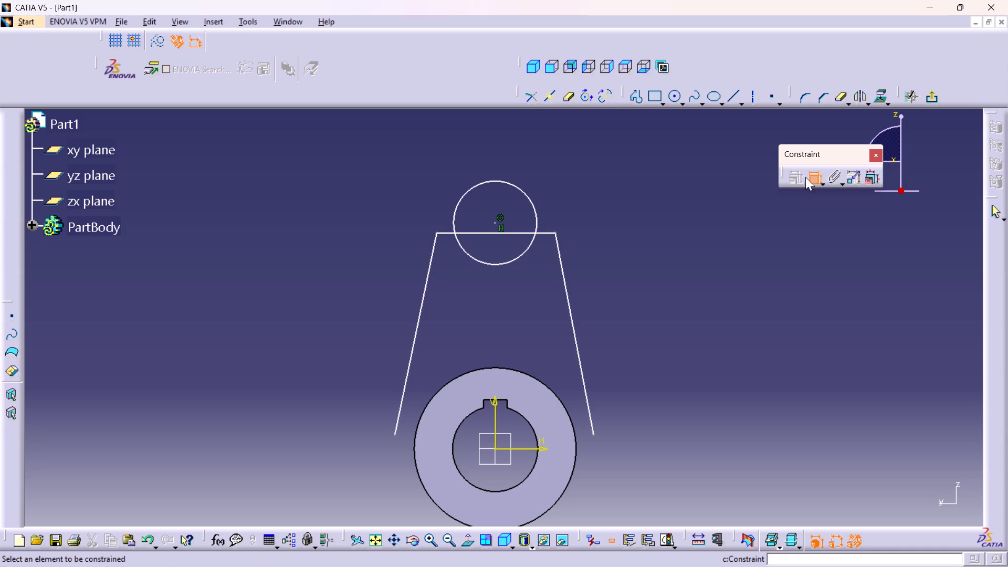
pyautogui.click(538, 219)
pyautogui.click(567, 187)
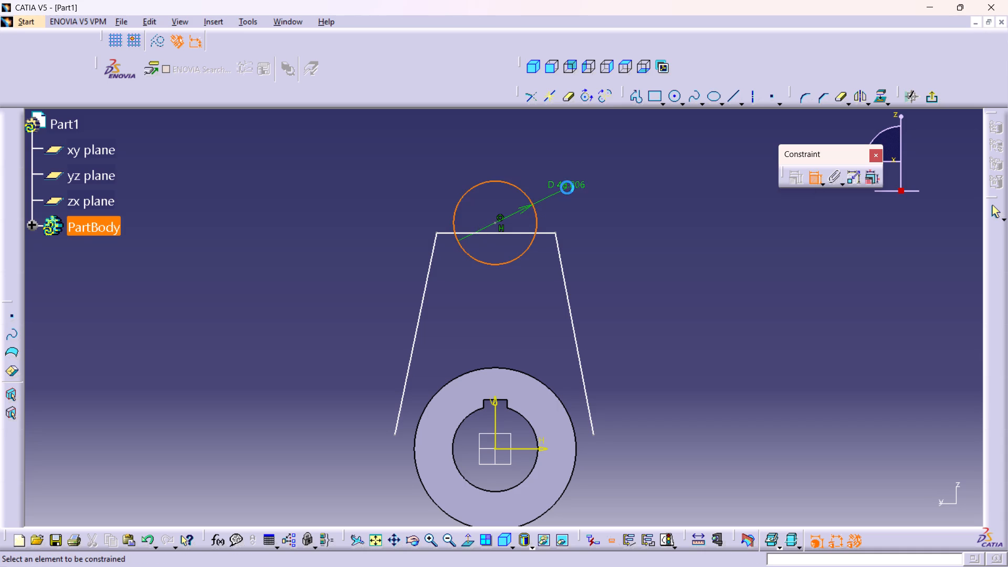
pyautogui.doubleClick(568, 183)
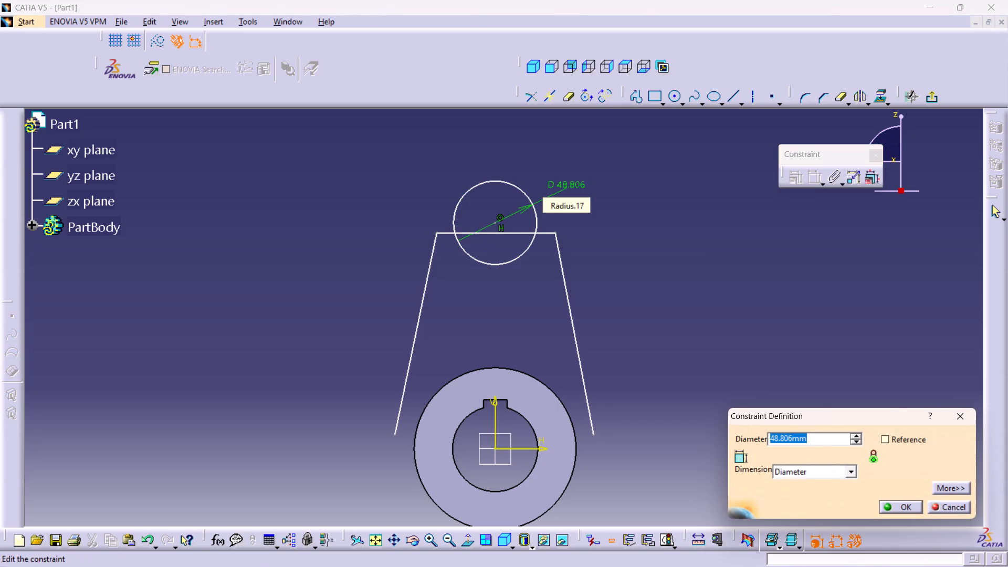
pyautogui.write('63')
pyautogui.press('Return')
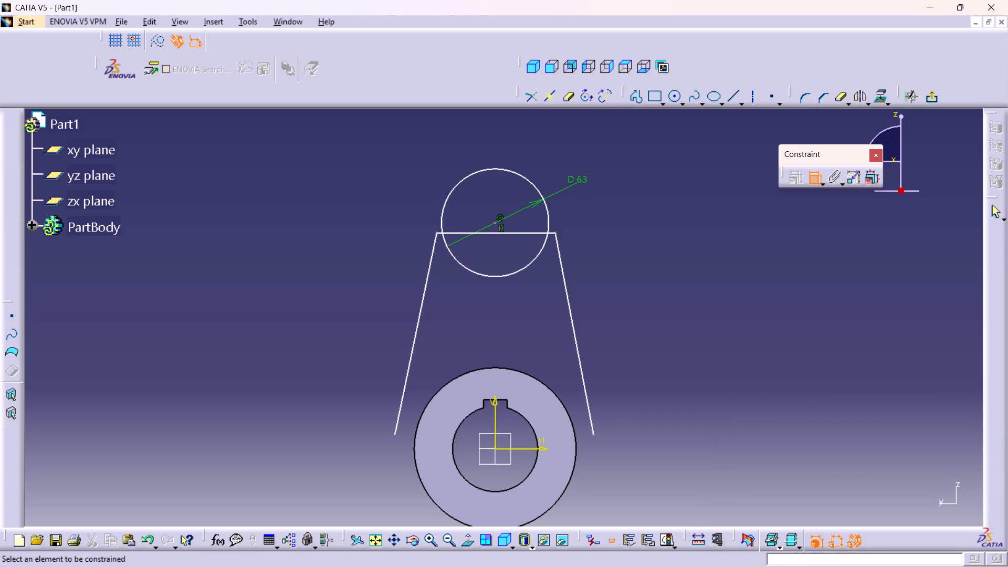
# Delete the horizontal line joining the tops of the two slanted sides.
pyautogui.rightClick(523, 231)
pyautogui.moveTo(697, 268); pyautogui.dragTo(708, 258)
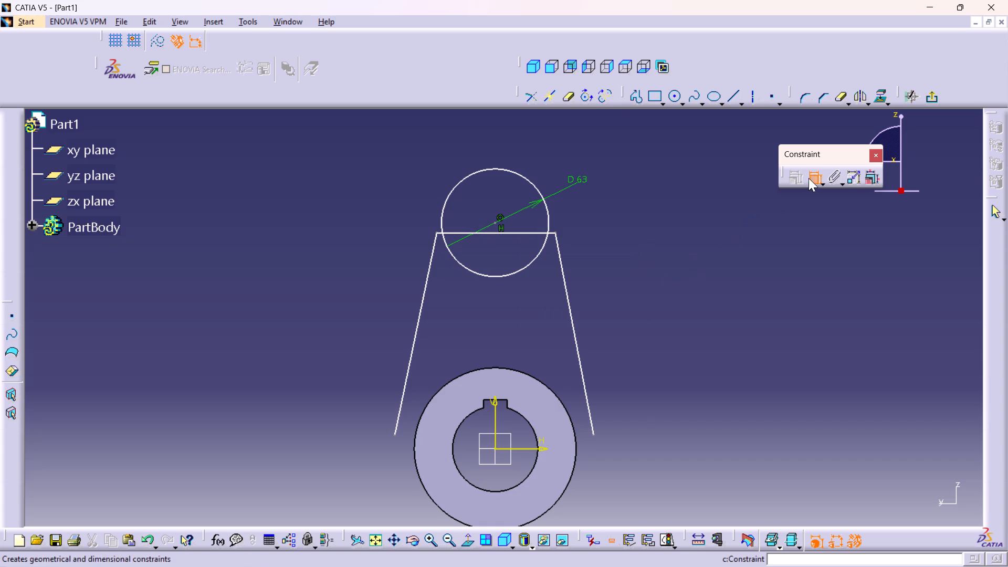
pyautogui.click(813, 176)
pyautogui.rightClick(531, 234)
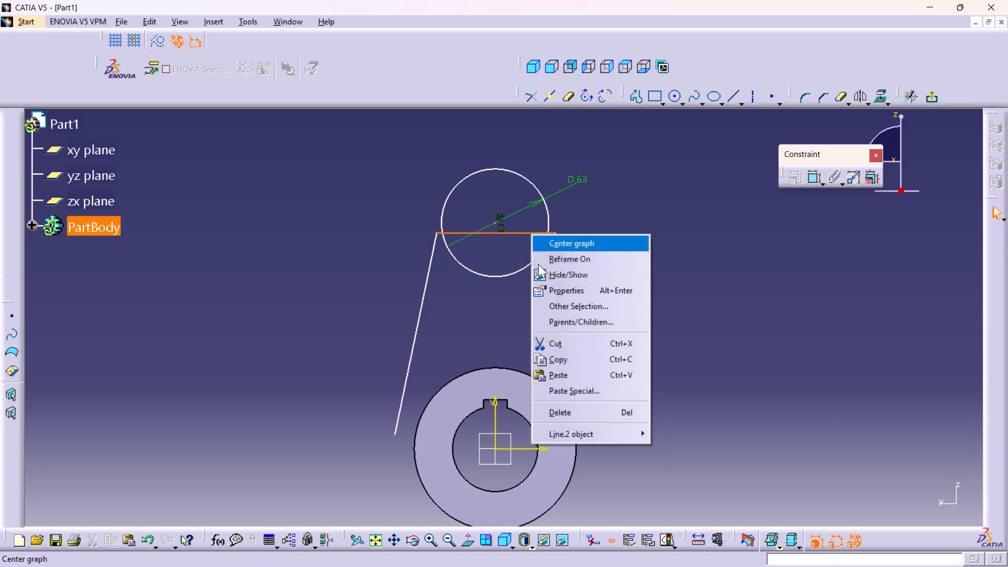
pyautogui.click(570, 414)
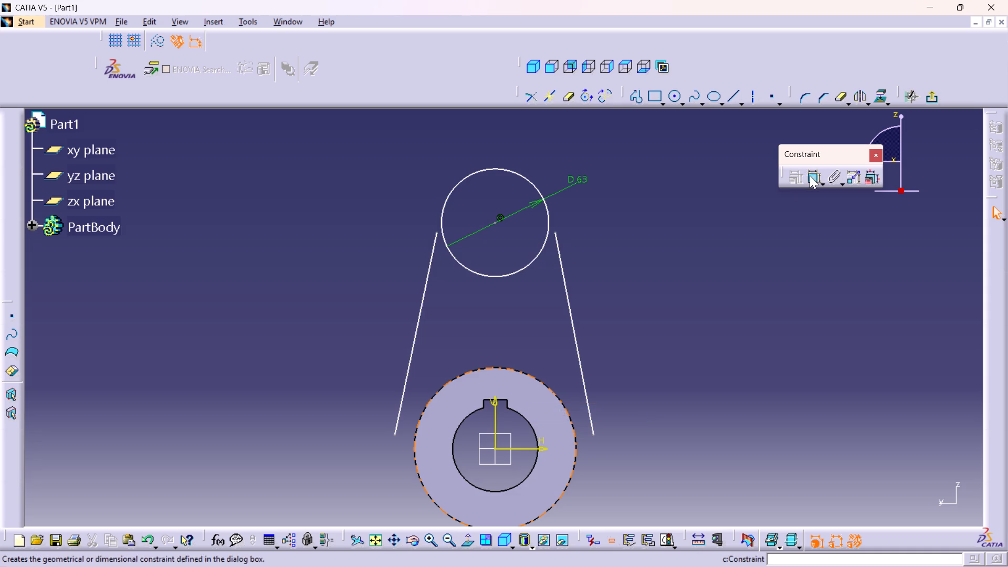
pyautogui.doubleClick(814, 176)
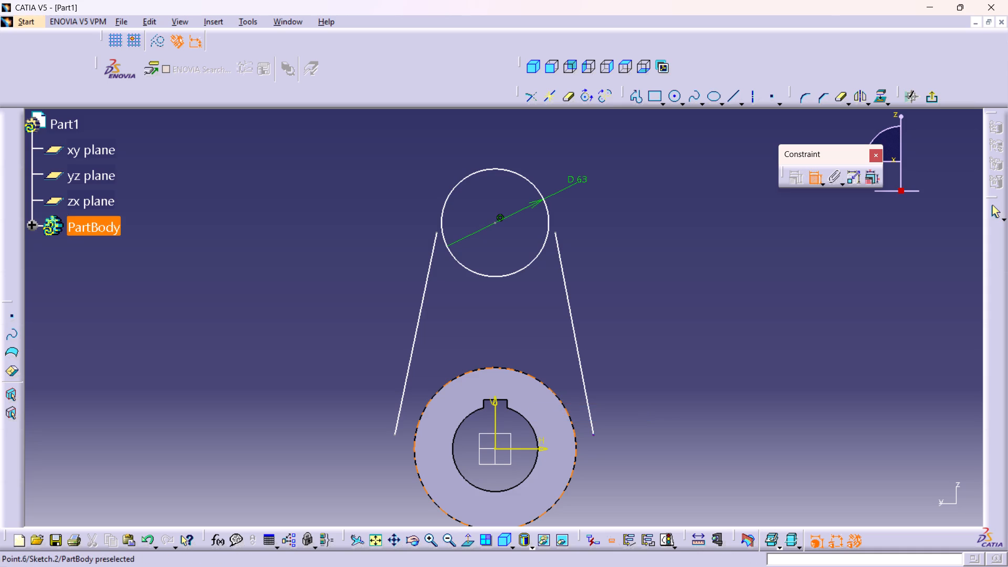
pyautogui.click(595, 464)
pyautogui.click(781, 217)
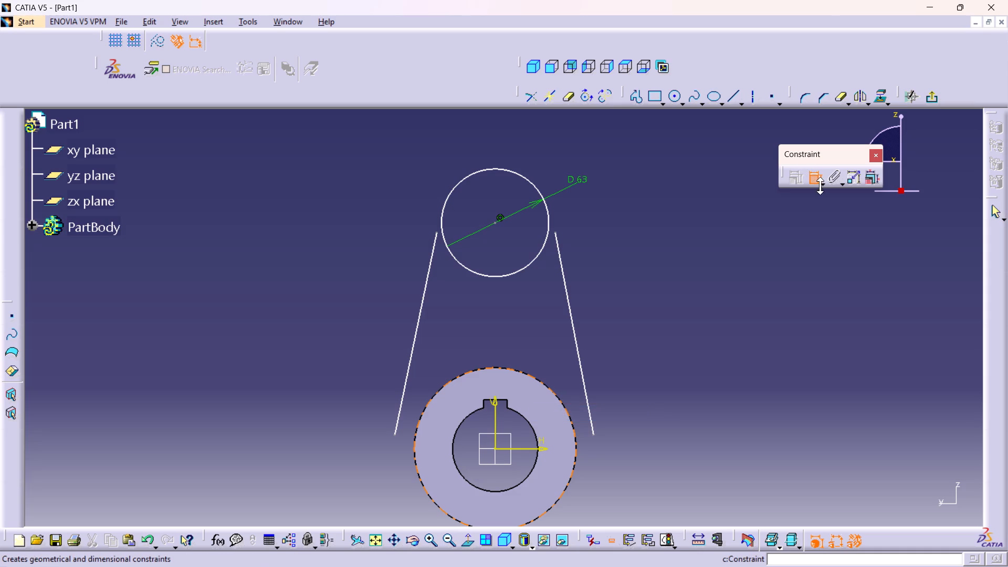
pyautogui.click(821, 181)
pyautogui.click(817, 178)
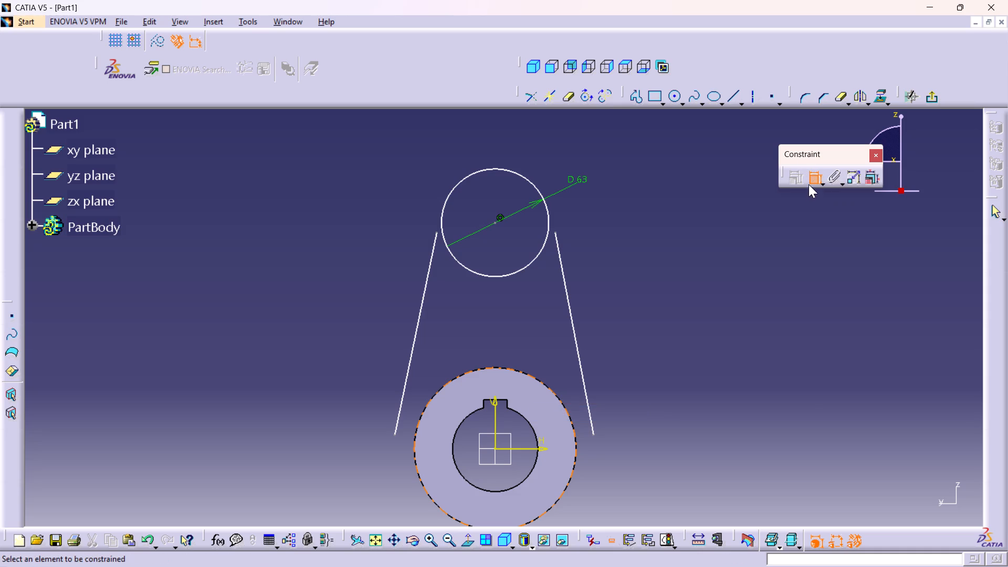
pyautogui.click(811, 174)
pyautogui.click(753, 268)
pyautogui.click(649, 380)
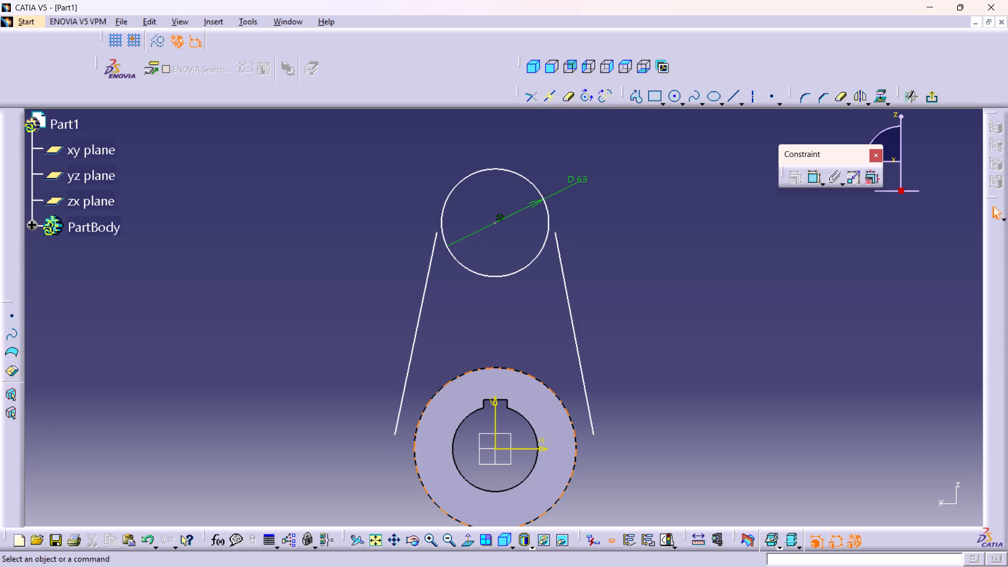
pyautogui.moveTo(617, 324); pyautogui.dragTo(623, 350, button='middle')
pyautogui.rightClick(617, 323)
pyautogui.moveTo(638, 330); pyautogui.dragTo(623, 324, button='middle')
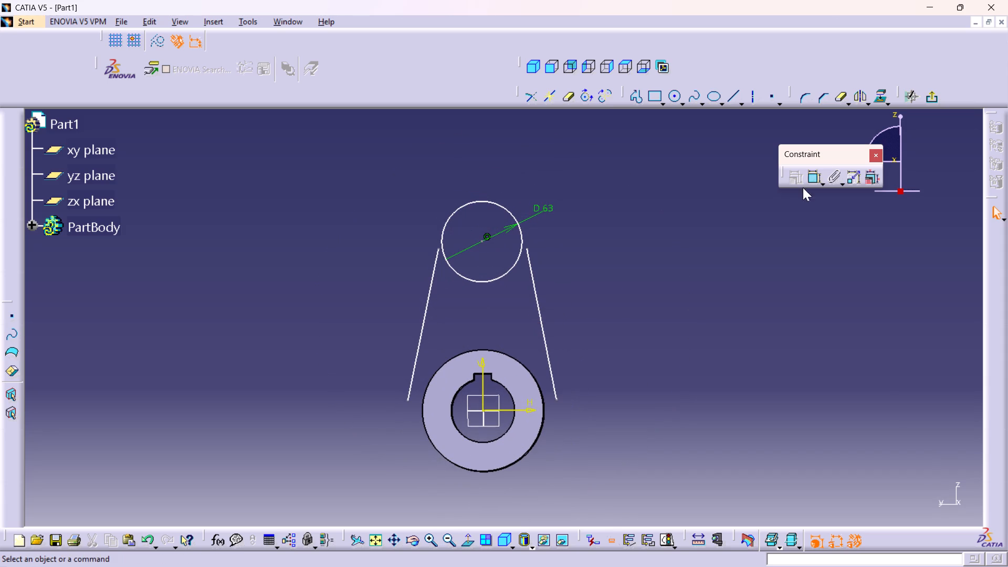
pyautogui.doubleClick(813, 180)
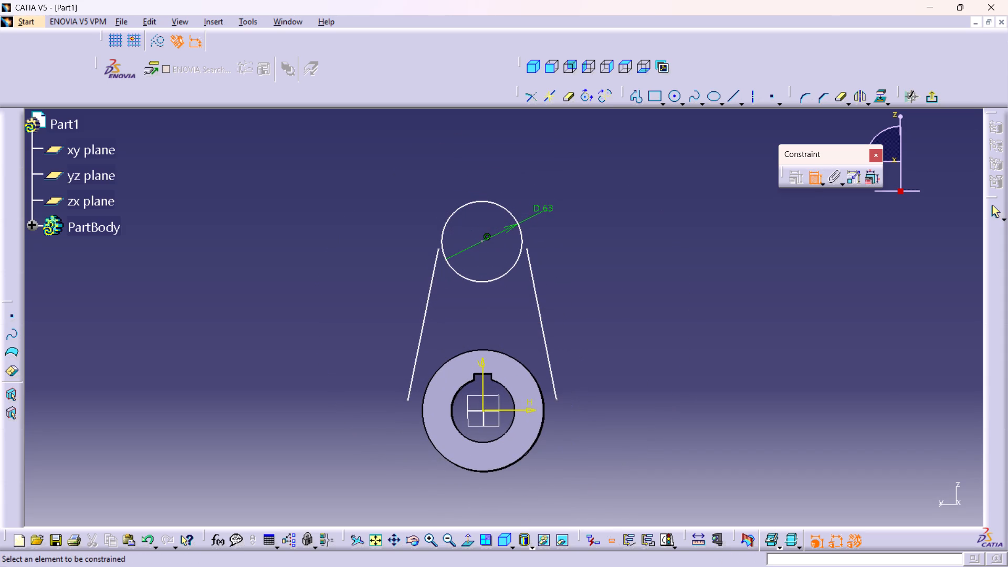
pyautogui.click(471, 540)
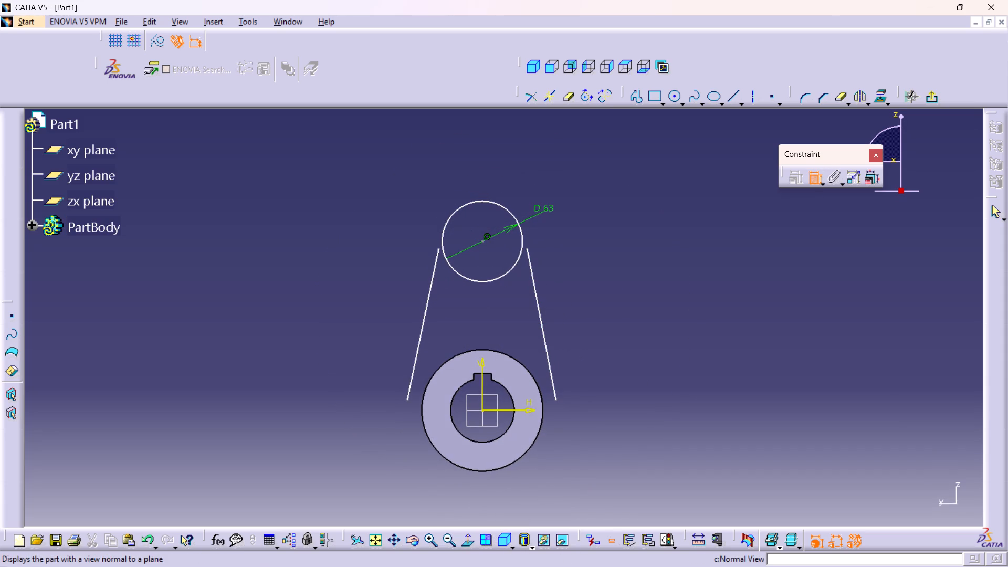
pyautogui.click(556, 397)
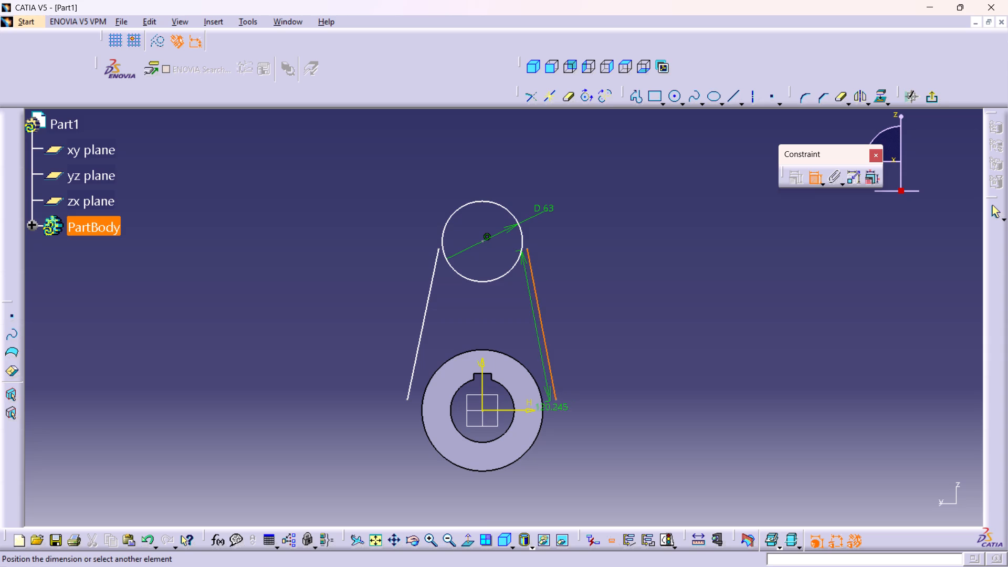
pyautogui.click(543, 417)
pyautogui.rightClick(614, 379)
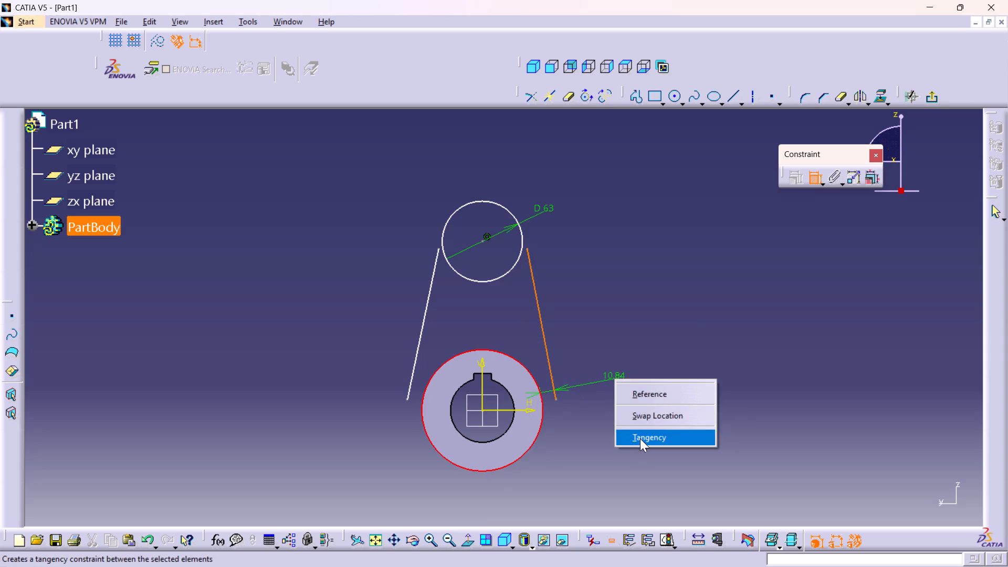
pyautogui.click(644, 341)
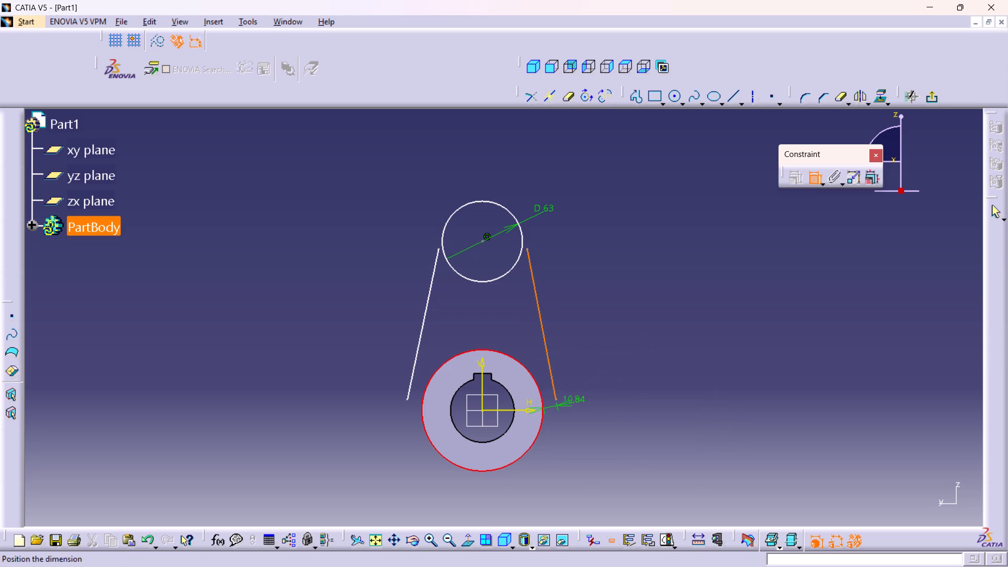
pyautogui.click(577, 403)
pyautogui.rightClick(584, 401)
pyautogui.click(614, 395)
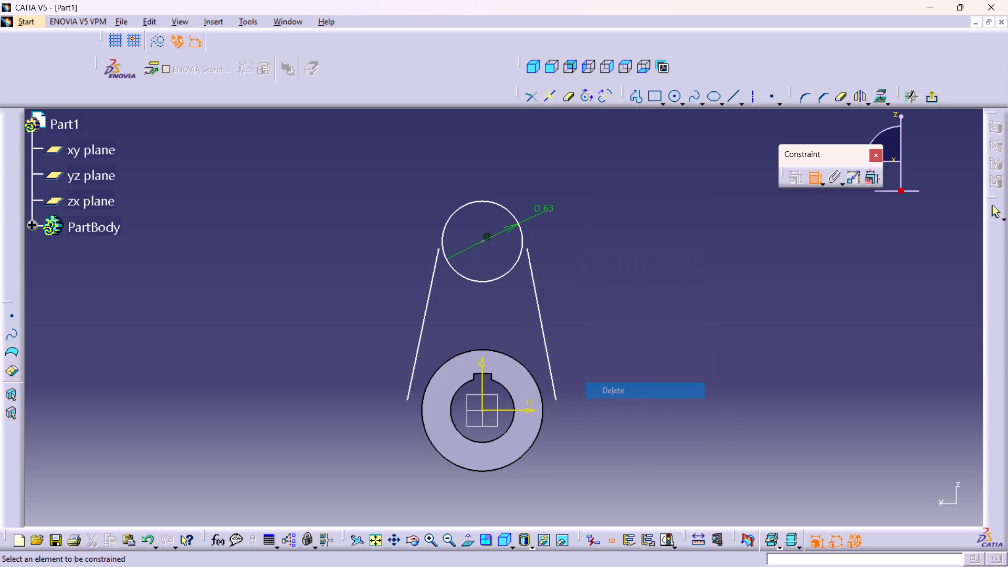
# Make the lower endpoints of both slanted lines coincident with the hub's outer circular edge.
pyautogui.click(555, 399)
pyautogui.click(542, 426)
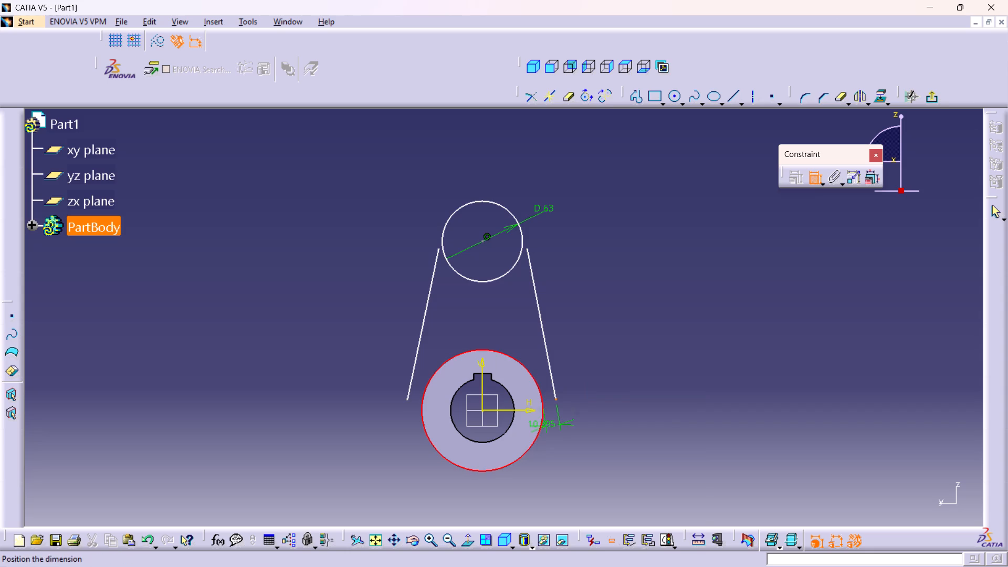
pyautogui.rightClick(549, 438)
pyautogui.click(595, 546)
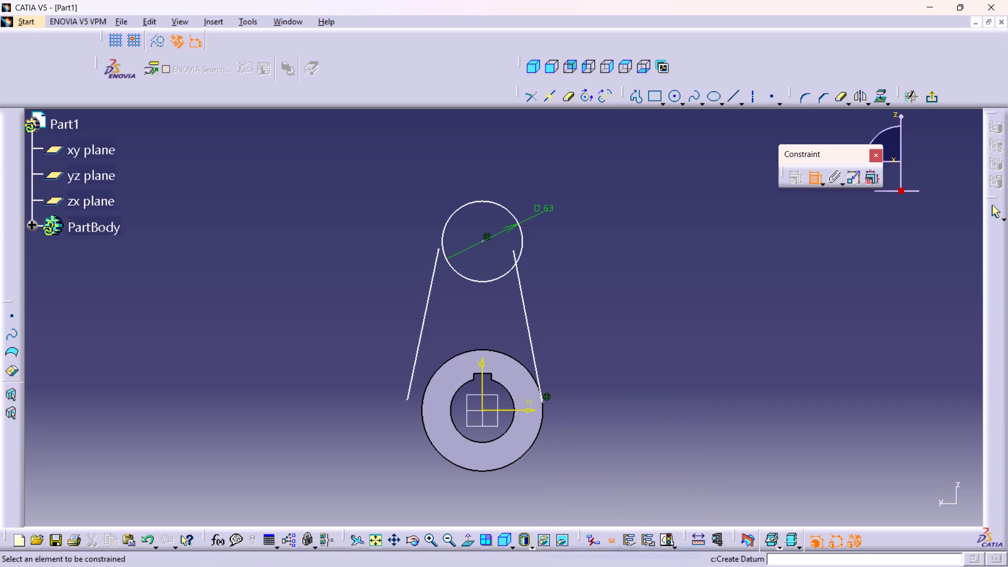
pyautogui.click(408, 398)
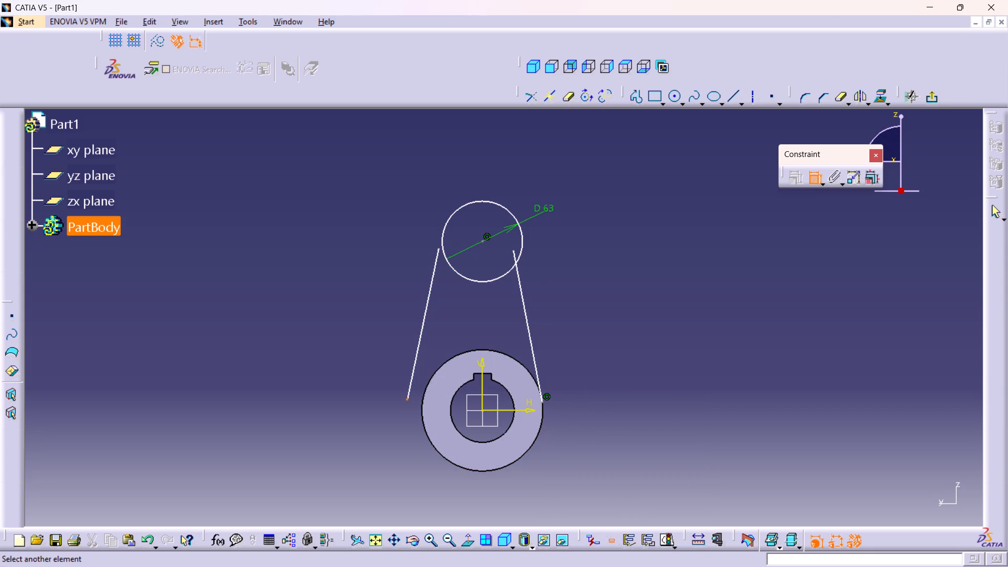
pyautogui.click(420, 409)
pyautogui.rightClick(414, 430)
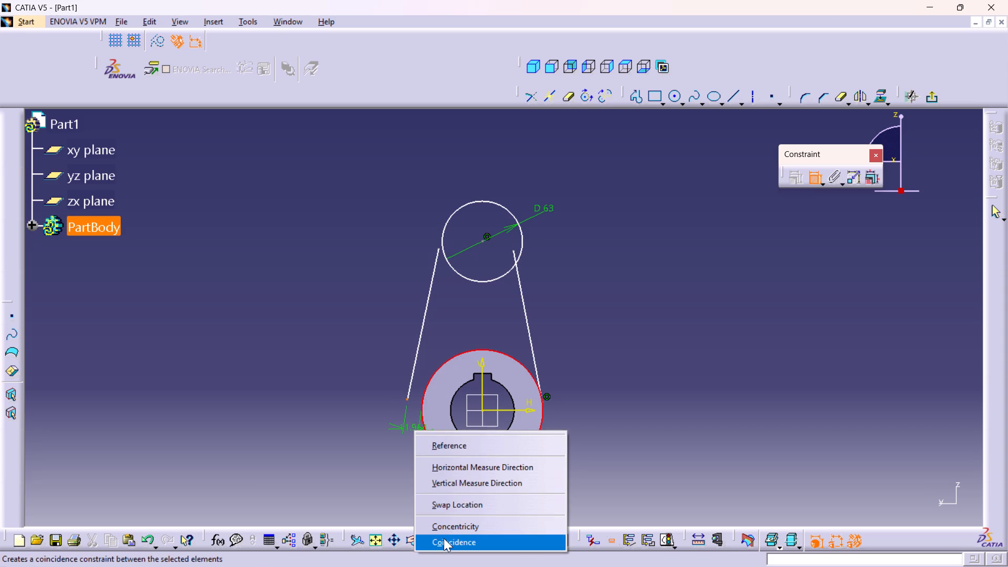
pyautogui.click(444, 538)
# Make both slanted lines tangent to the hub's outer circular edge.
pyautogui.click(436, 352)
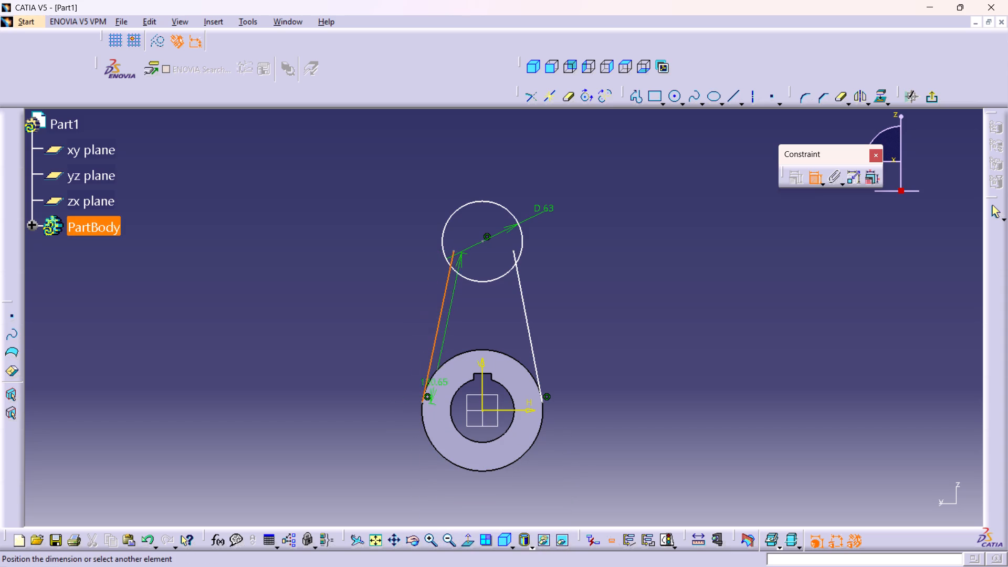
pyautogui.moveTo(425, 424); pyautogui.dragTo(425, 429)
pyautogui.rightClick(407, 455)
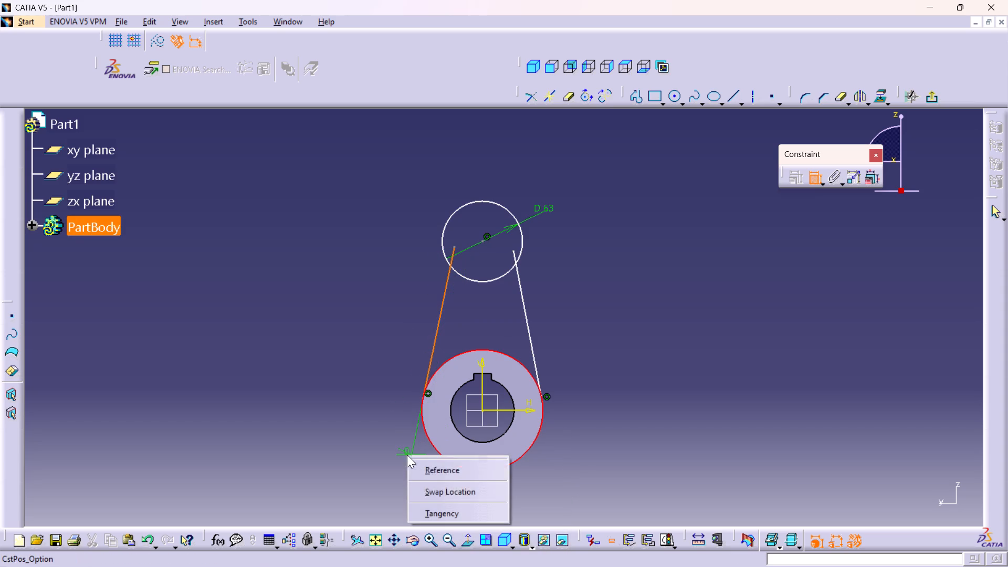
pyautogui.click(423, 510)
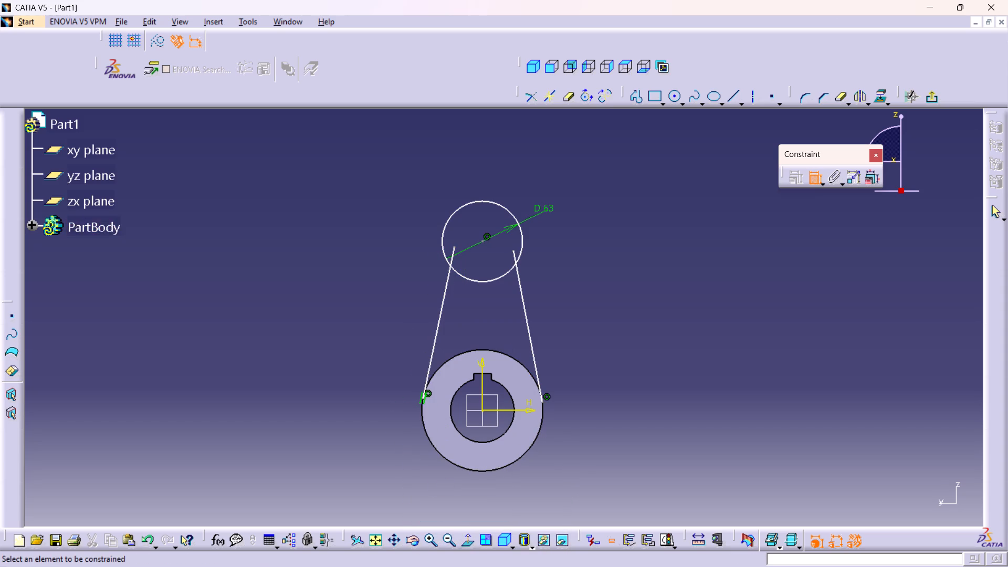
pyautogui.click(531, 338)
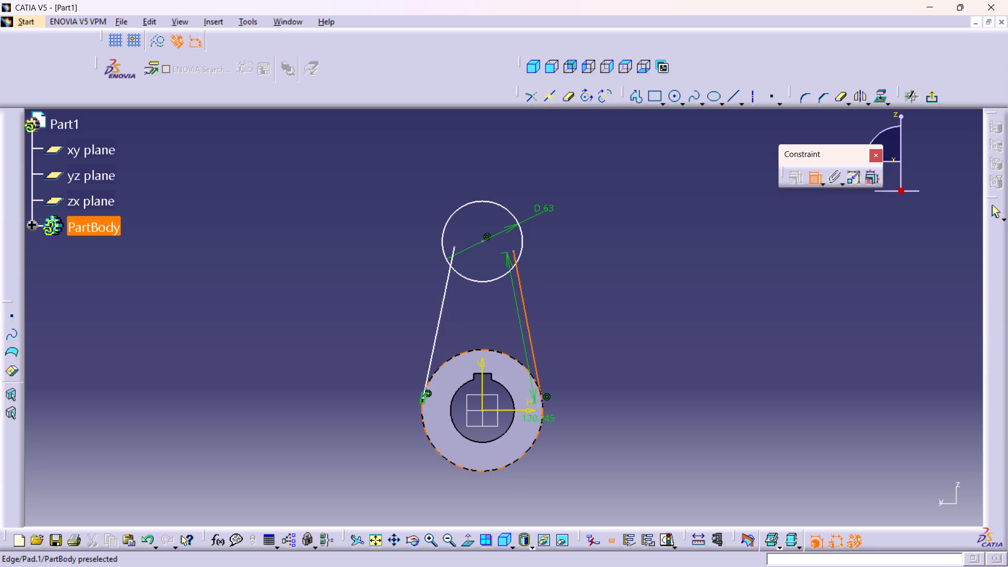
pyautogui.click(540, 427)
pyautogui.rightClick(566, 426)
pyautogui.click(579, 486)
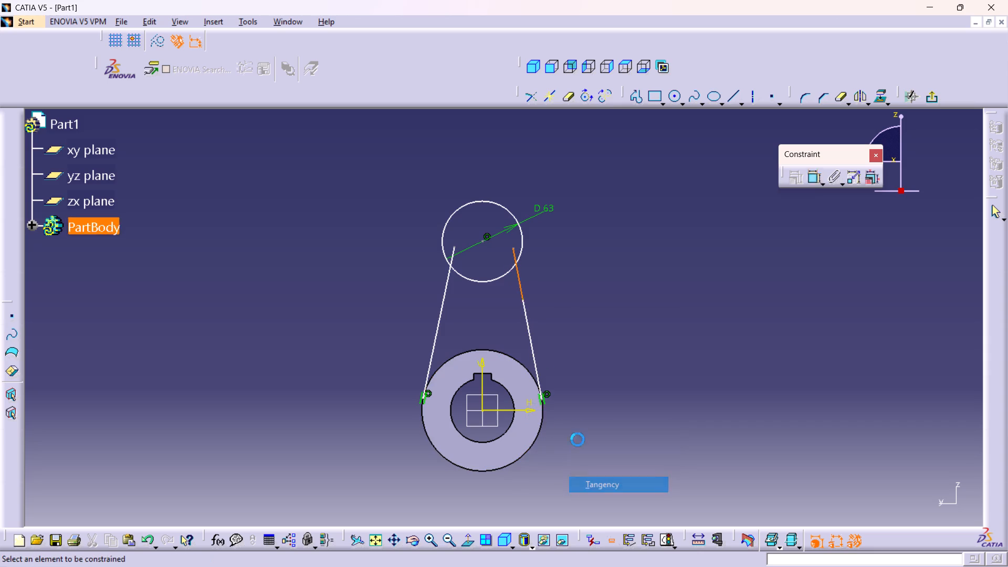
# Make the left slanted line's upper endpoint coincident with the 63 mm circle.
pyautogui.moveTo(547, 326); pyautogui.dragTo(548, 373, button='middle')
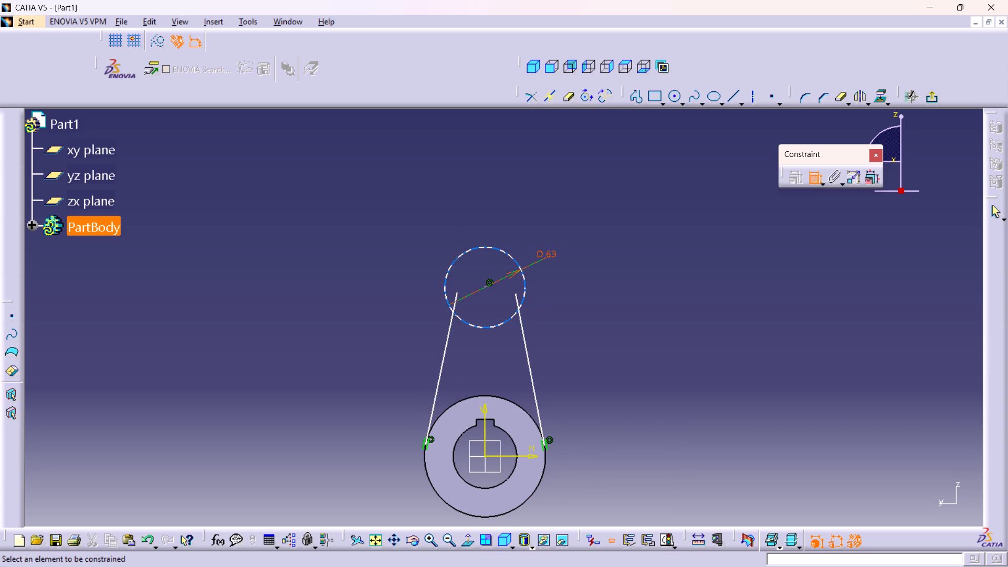
pyautogui.moveTo(465, 293); pyautogui.dragTo(456, 222, button='middle')
pyautogui.rightClick(465, 293)
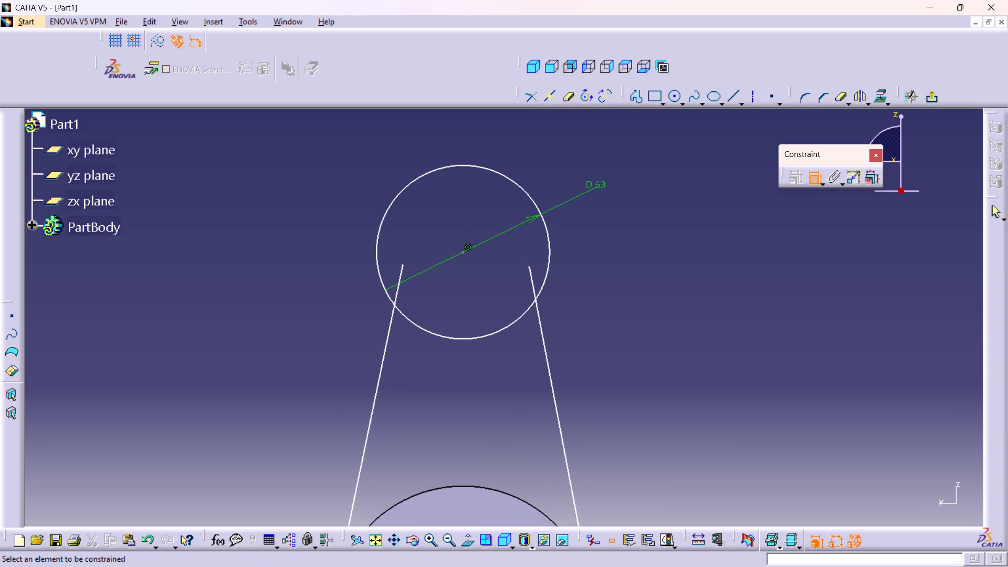
pyautogui.click(404, 262)
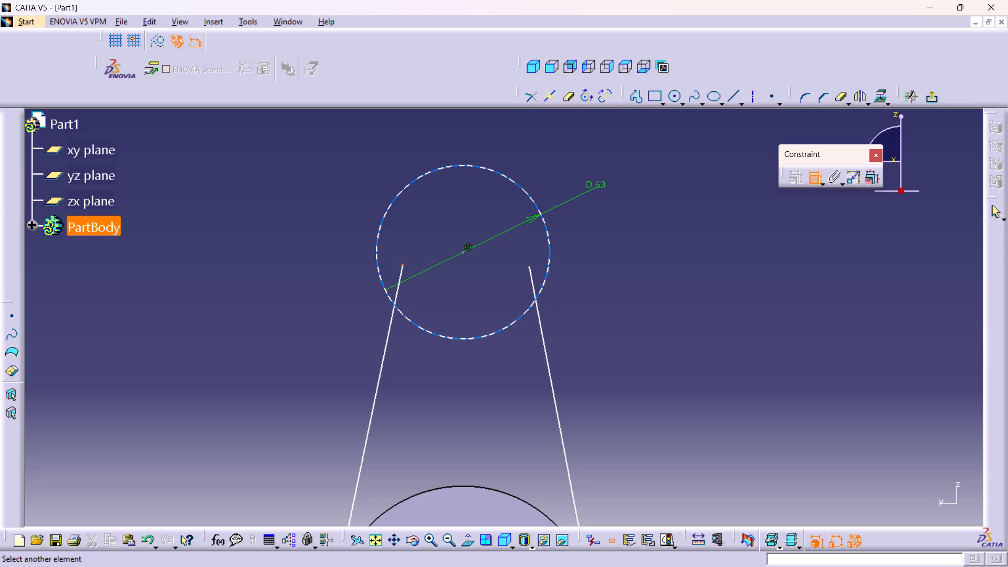
pyautogui.click(377, 265)
pyautogui.rightClick(342, 291)
pyautogui.click(390, 401)
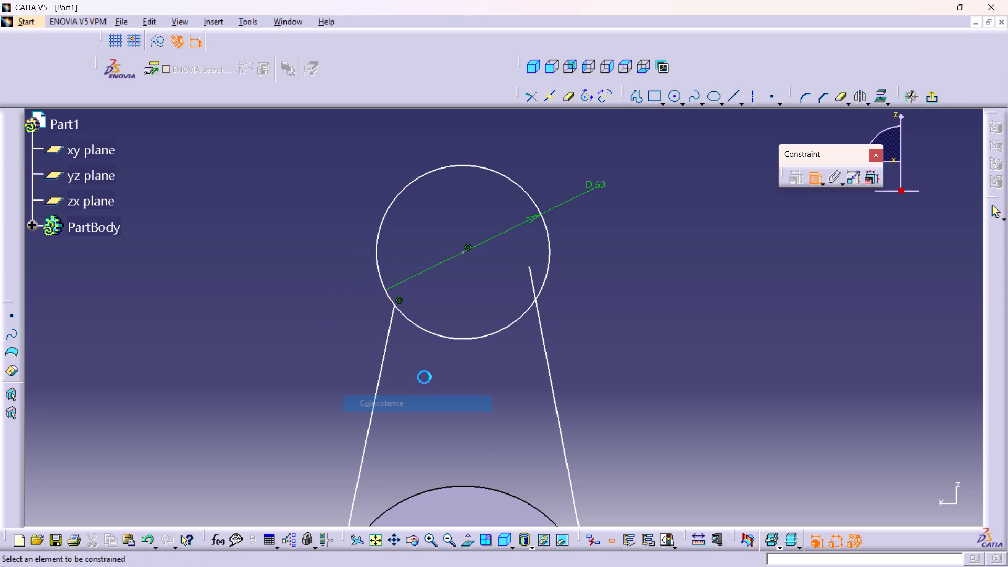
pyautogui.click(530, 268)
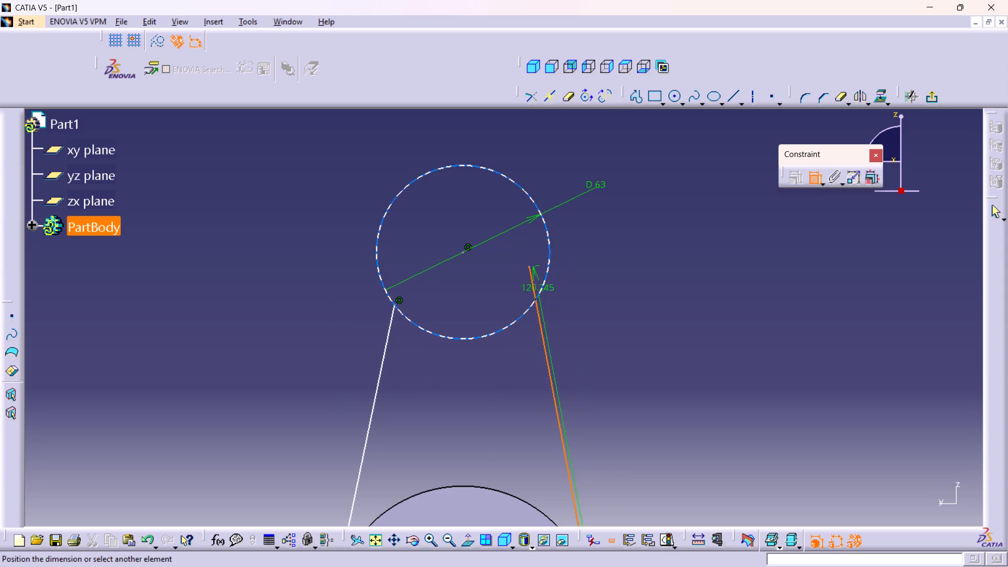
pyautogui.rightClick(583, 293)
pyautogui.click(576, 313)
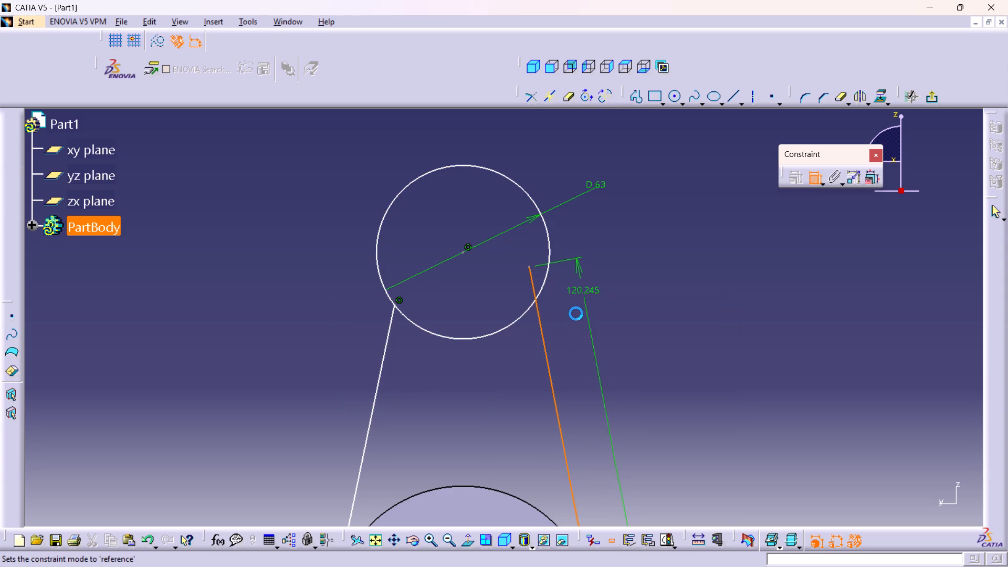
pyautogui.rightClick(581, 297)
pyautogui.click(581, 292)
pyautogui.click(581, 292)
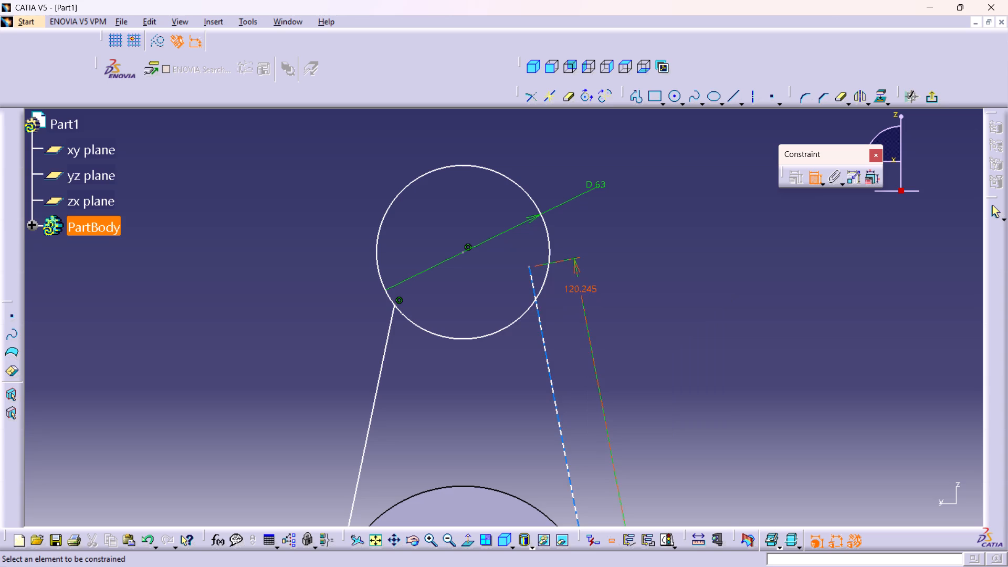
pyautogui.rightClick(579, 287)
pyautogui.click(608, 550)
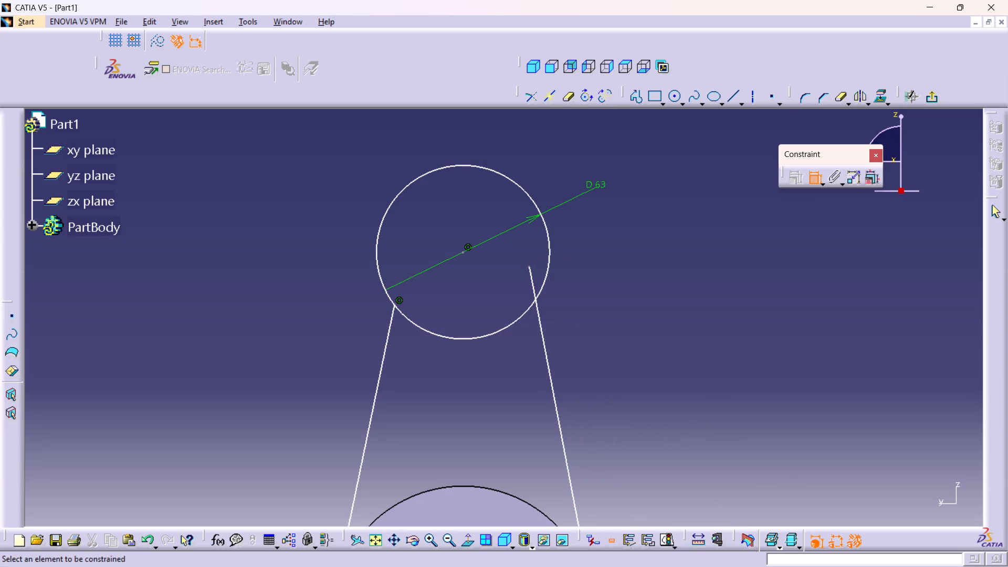
# Make the right slanted line's upper endpoint coincident with the 63 mm circle.
pyautogui.click(528, 266)
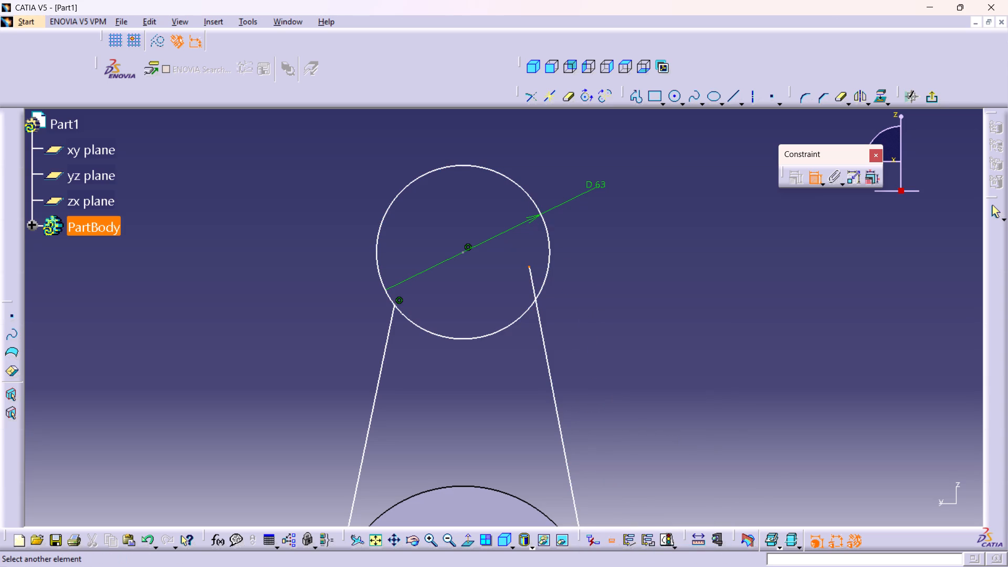
pyautogui.click(548, 261)
pyautogui.rightClick(557, 289)
pyautogui.click(585, 402)
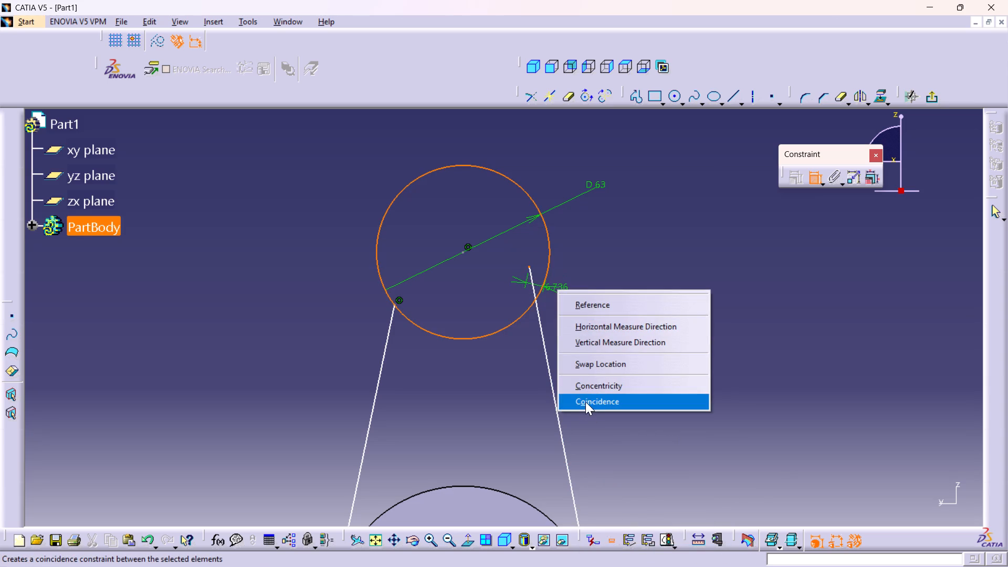
# Make both slanted lines tangent to the 63 mm circle.
pyautogui.click(388, 334)
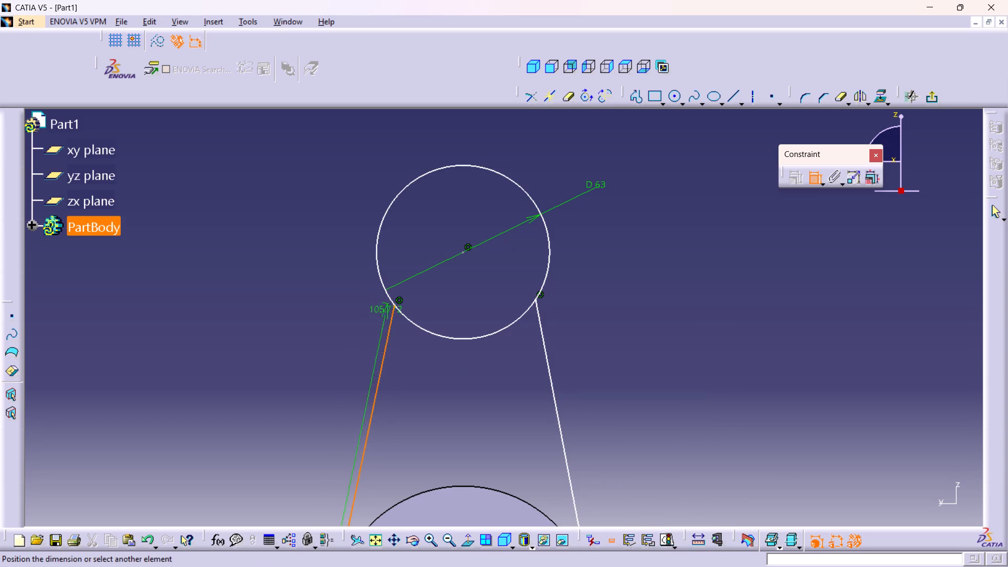
pyautogui.click(381, 267)
pyautogui.rightClick(370, 293)
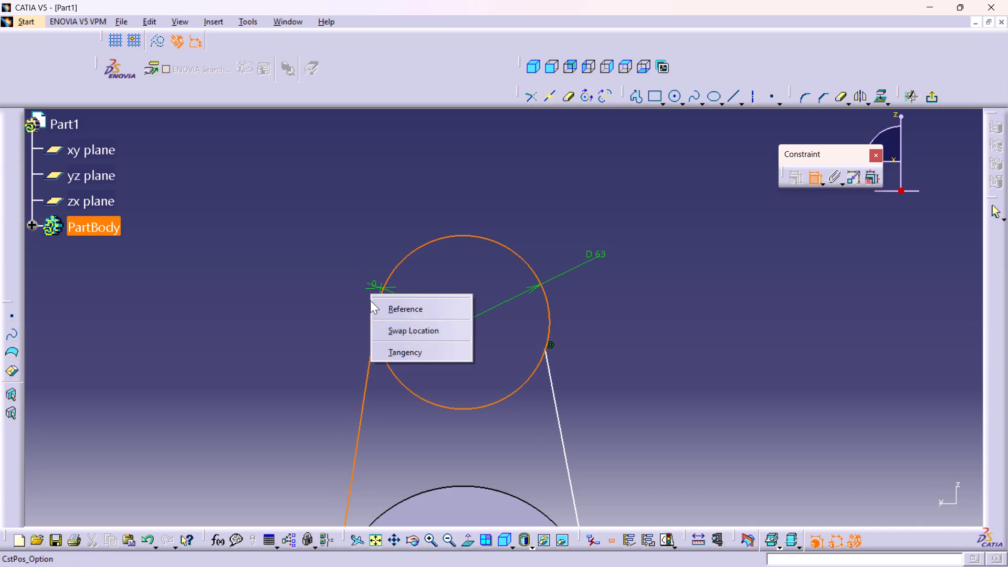
pyautogui.click(395, 354)
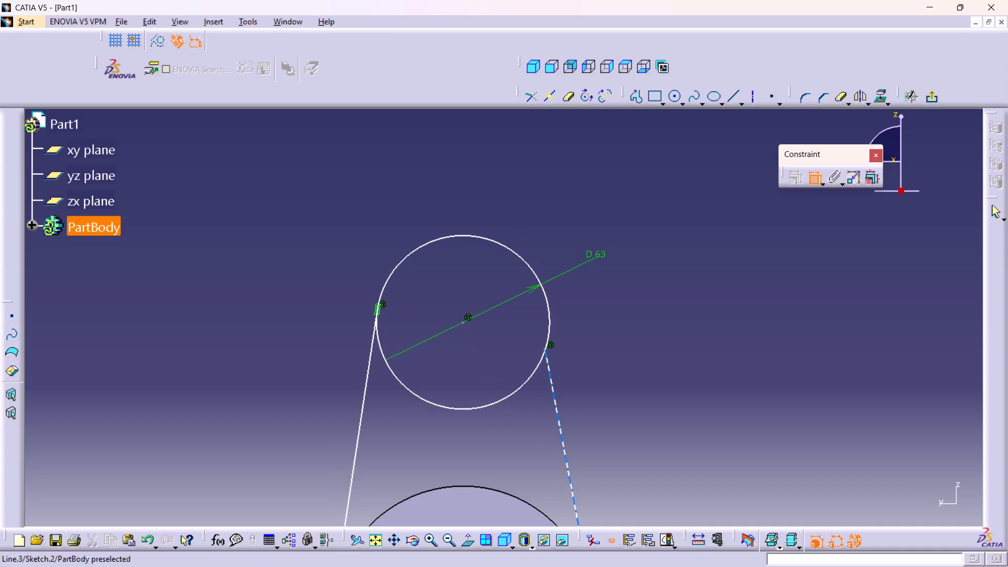
pyautogui.click(553, 400)
pyautogui.click(552, 318)
pyautogui.moveTo(581, 324); pyautogui.dragTo(582, 333, button='right')
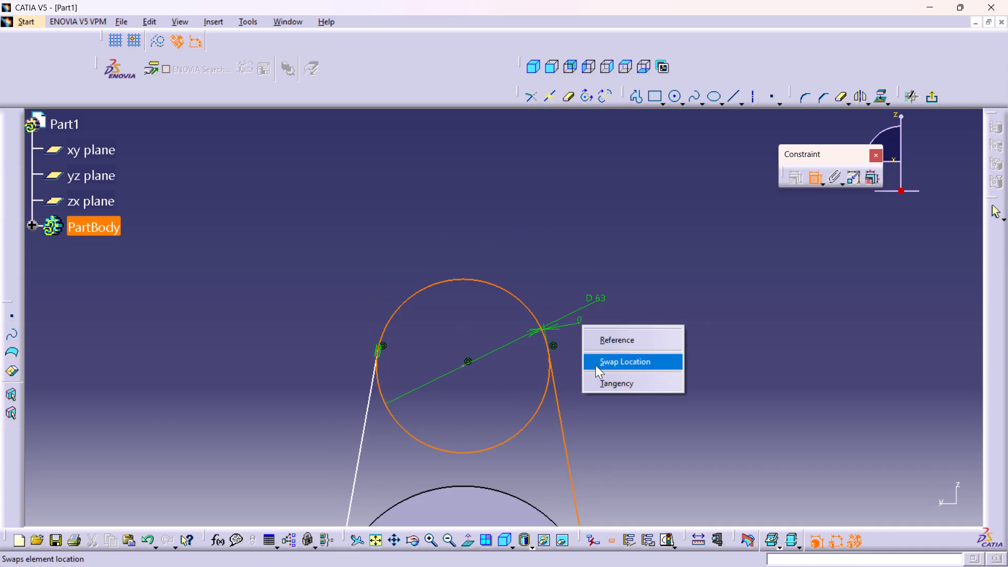
pyautogui.click(597, 388)
# Constrain the vertical distance between the 63 mm circle's centre and the sketch origin to 120 mm.
pyautogui.moveTo(598, 387); pyautogui.dragTo(603, 426, button='middle')
pyautogui.rightClick(598, 391)
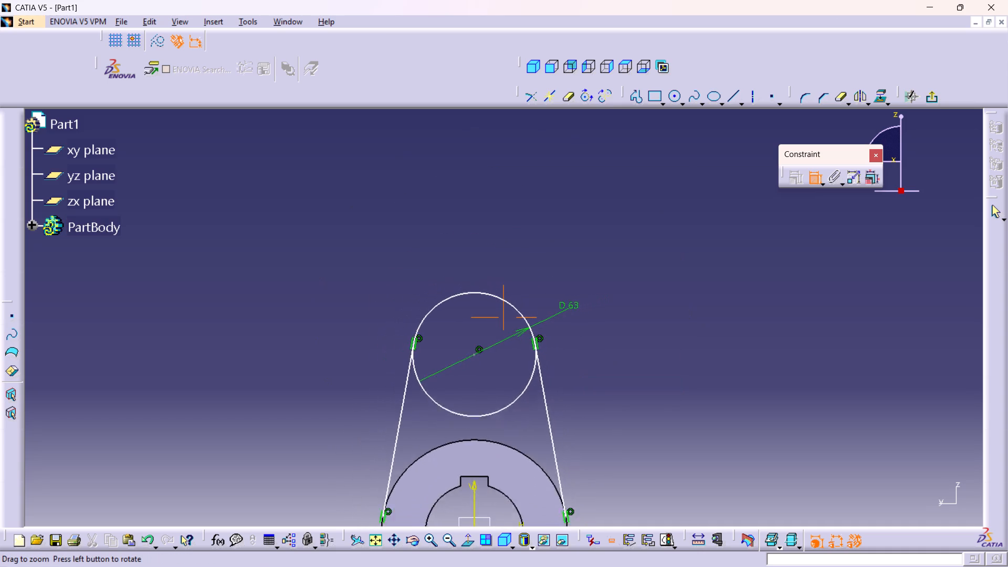
pyautogui.moveTo(603, 426); pyautogui.dragTo(603, 441, button='middle')
pyautogui.moveTo(596, 434); pyautogui.dragTo(591, 413, button='middle')
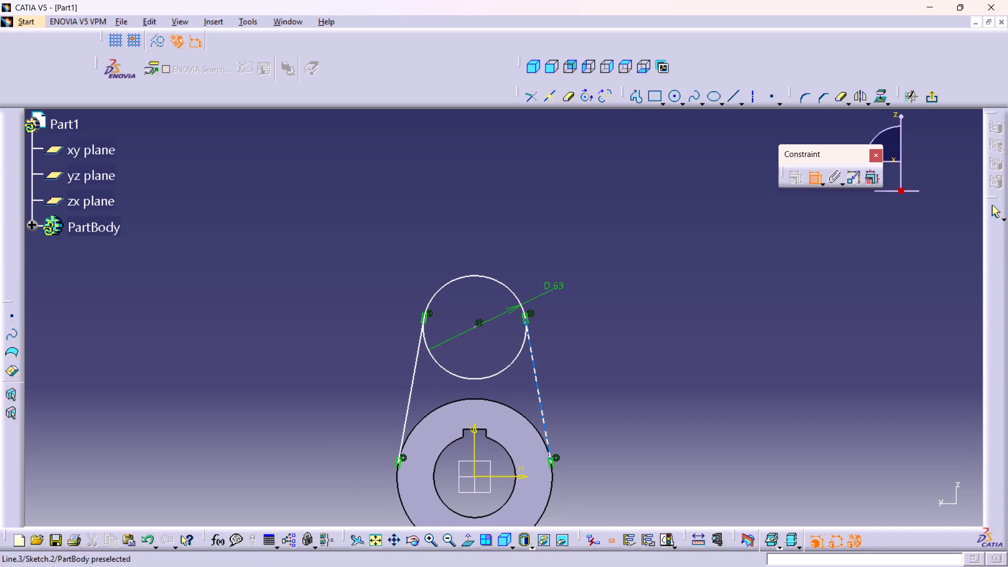
pyautogui.click(474, 325)
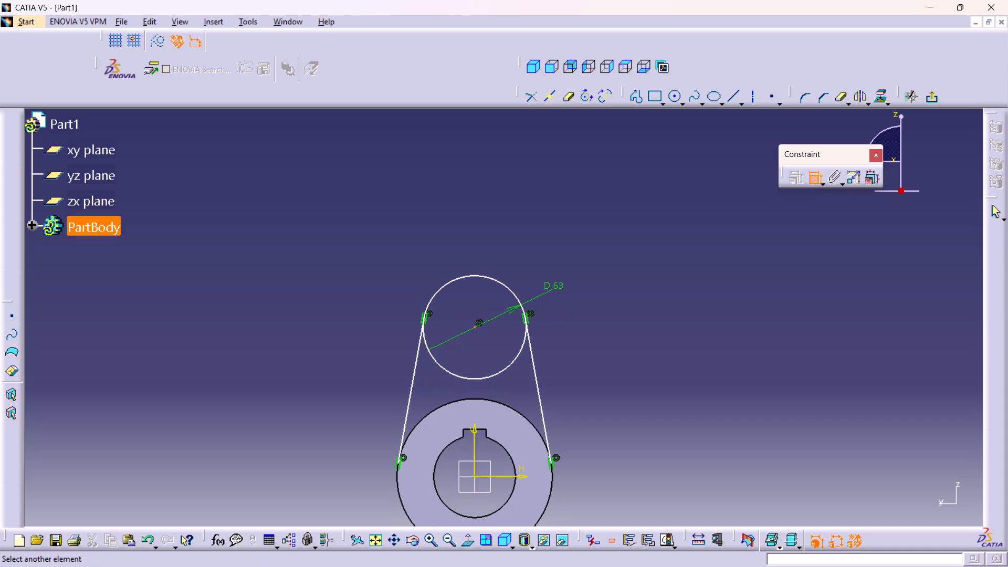
pyautogui.click(475, 474)
pyautogui.click(655, 421)
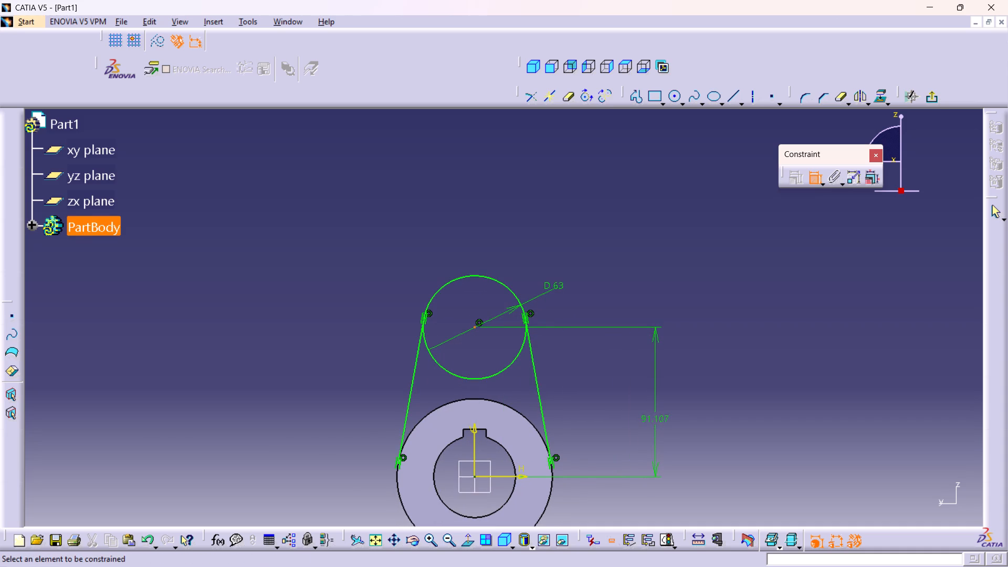
pyautogui.doubleClick(653, 416)
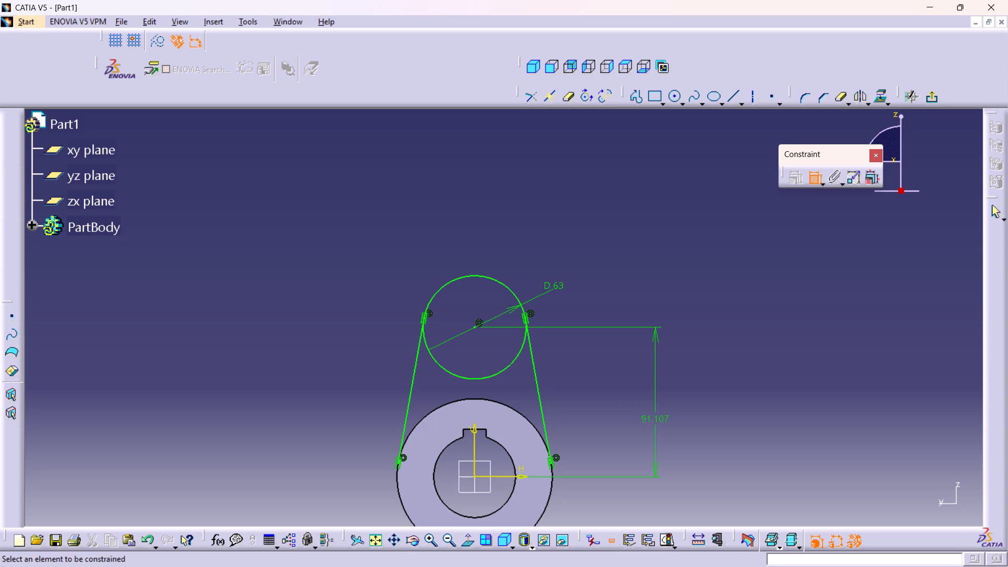
pyautogui.doubleClick(653, 416)
pyautogui.write('120')
pyautogui.press('Return')
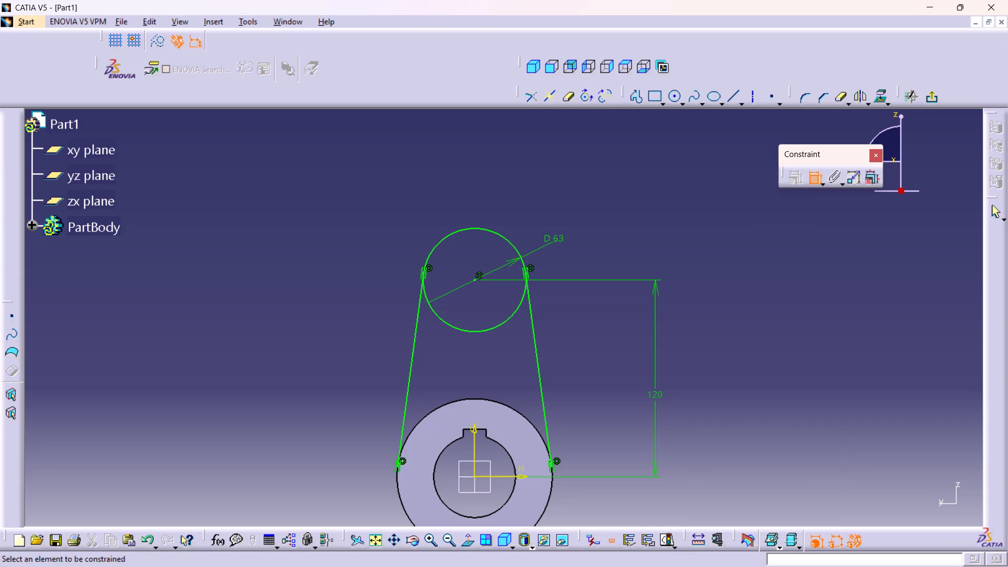
# Quick Trim the lower arc of the 63 mm circle between the two tangent lines.
pyautogui.moveTo(598, 391); pyautogui.dragTo(597, 344, button='middle')
pyautogui.rightClick(598, 391)
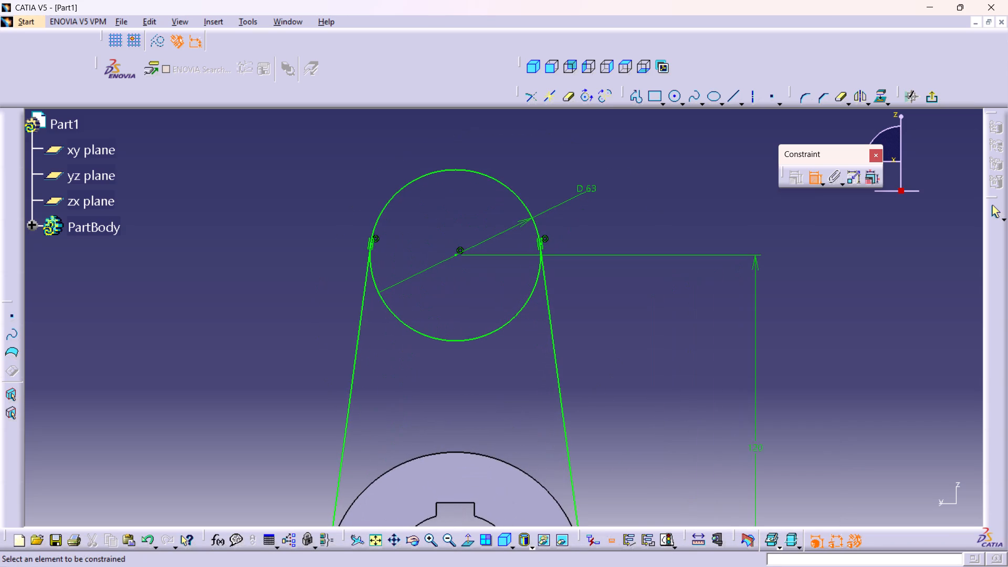
pyautogui.moveTo(654, 386); pyautogui.dragTo(656, 422, button='middle')
pyautogui.rightClick(654, 386)
pyautogui.moveTo(645, 419); pyautogui.dragTo(647, 395, button='middle')
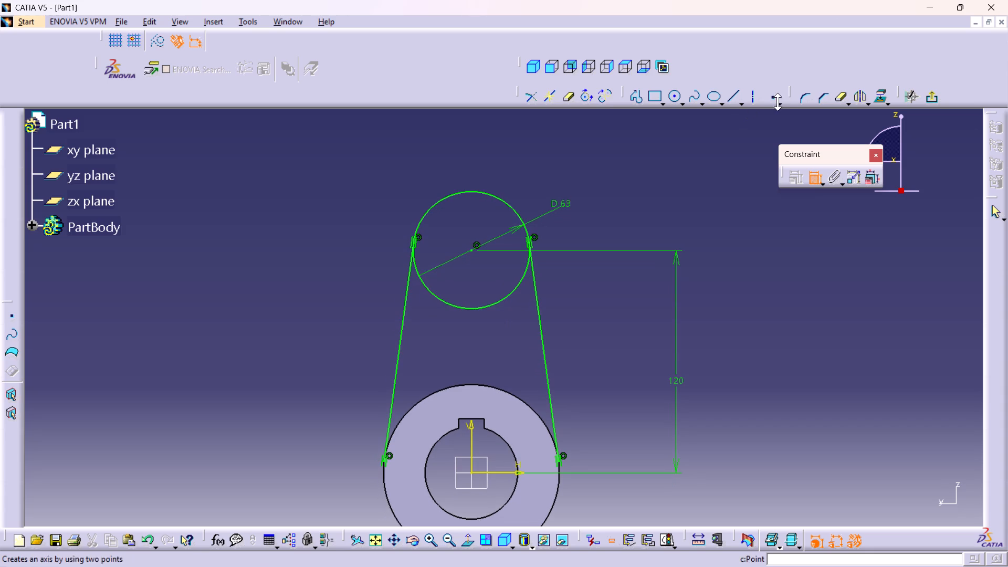
pyautogui.doubleClick(843, 101)
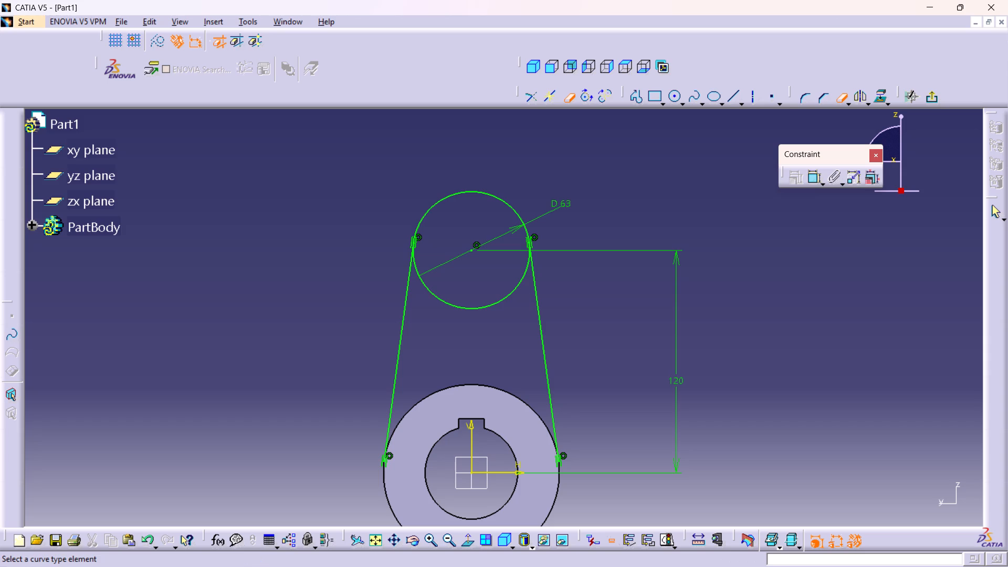
pyautogui.click(496, 304)
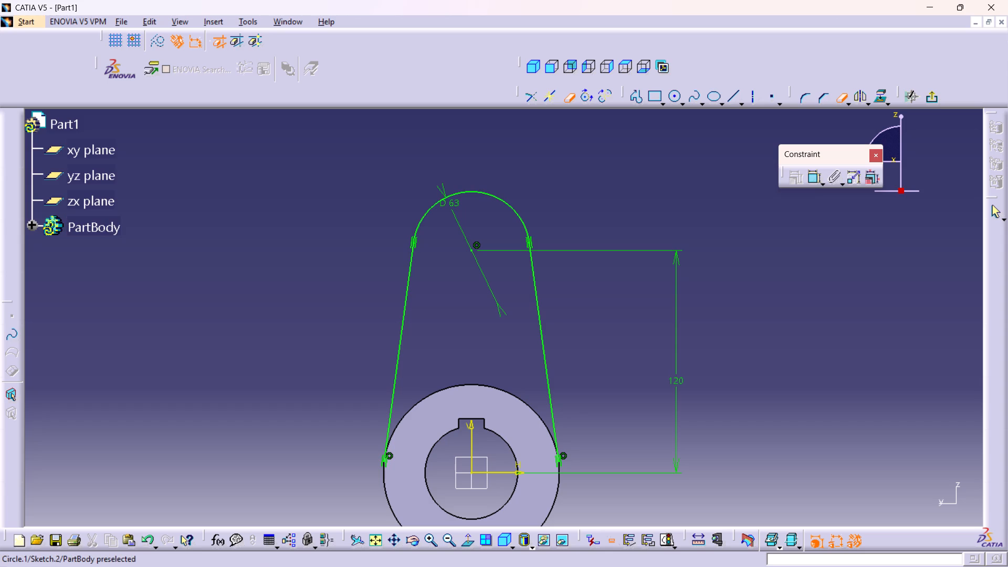
pyautogui.moveTo(615, 369); pyautogui.dragTo(622, 357, button='middle')
pyautogui.rightClick(619, 346)
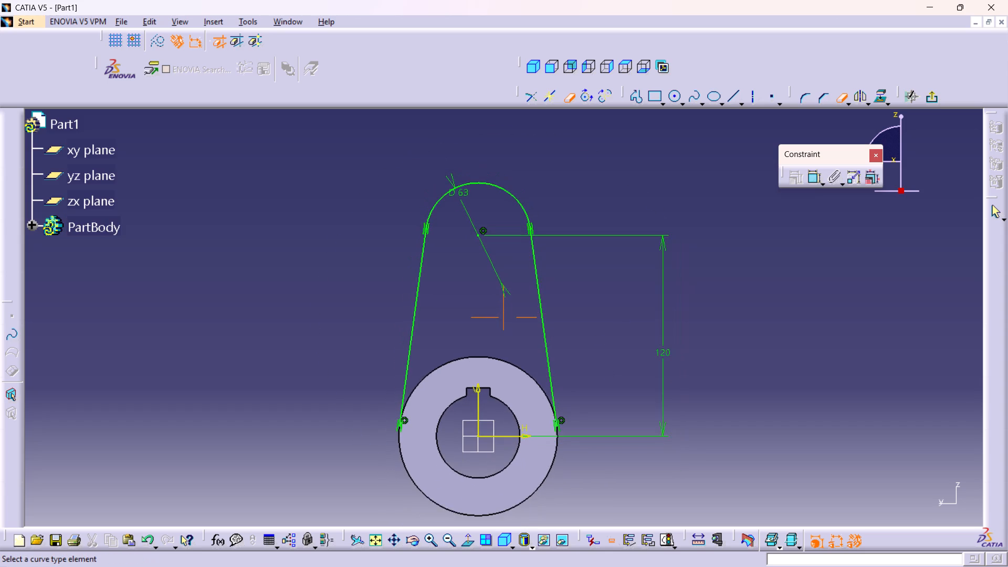
pyautogui.moveTo(622, 357); pyautogui.dragTo(621, 355, button='middle')
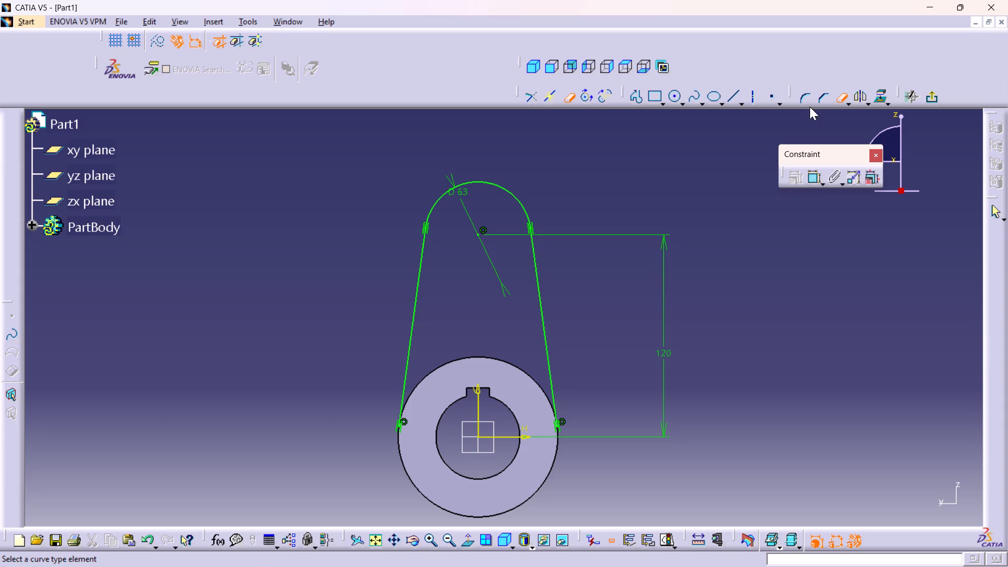
pyautogui.click(839, 99)
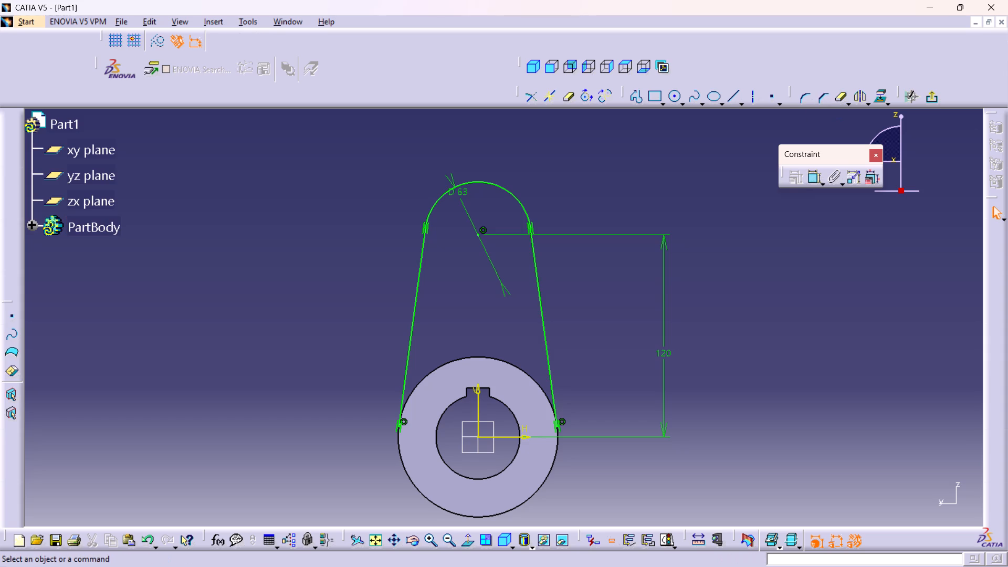
# Project the hub's outer circular edge into the arm sketch.
pyautogui.click(554, 457)
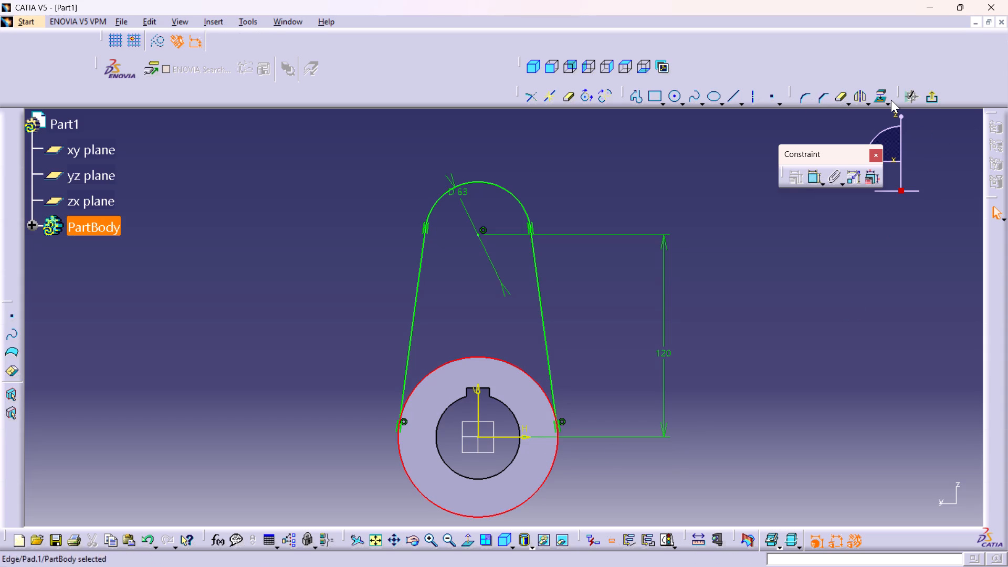
pyautogui.click(884, 96)
pyautogui.click(843, 266)
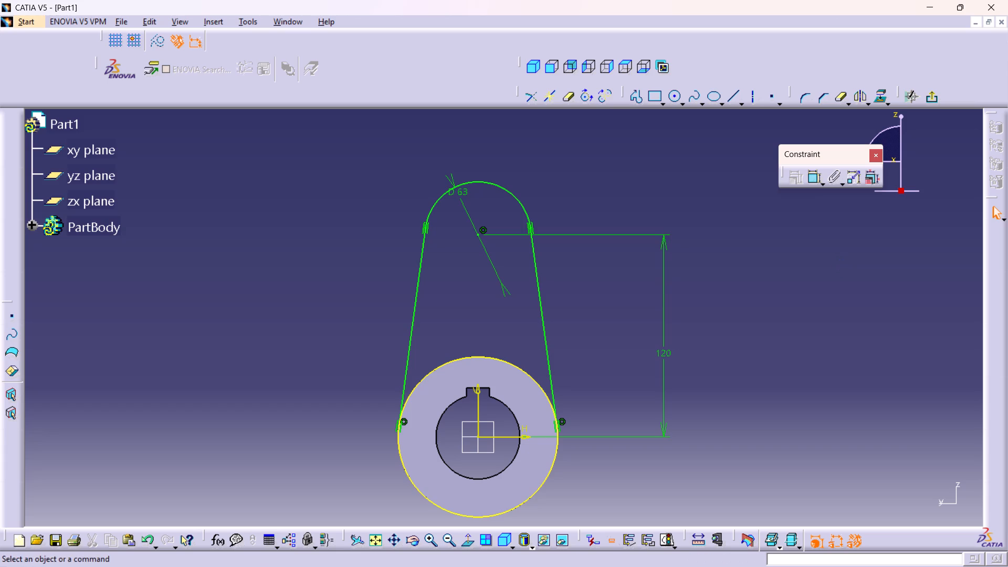
# Quick Trim the projected hub circle's lower arc below the tangent points and exit the sketch.
pyautogui.doubleClick(839, 98)
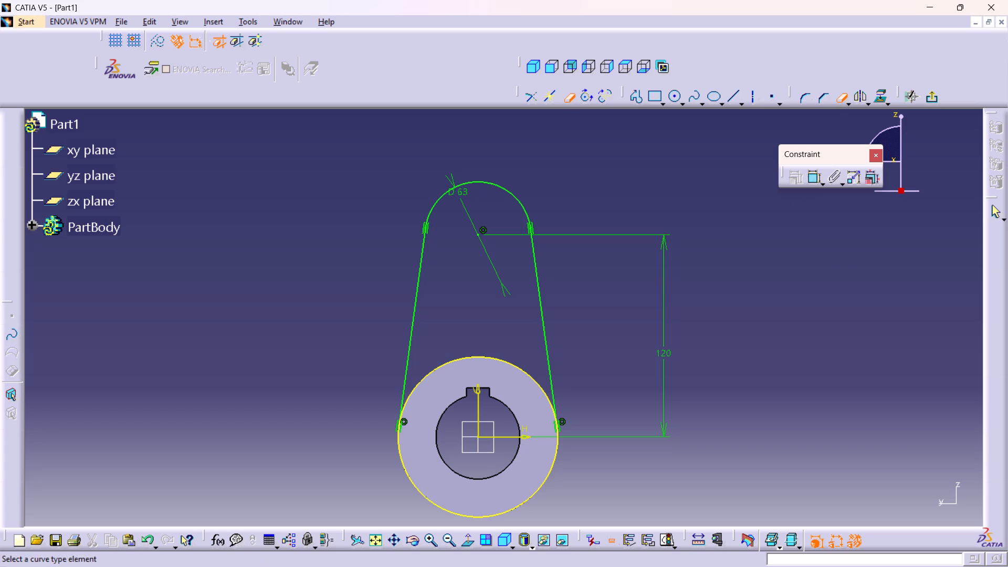
pyautogui.click(547, 478)
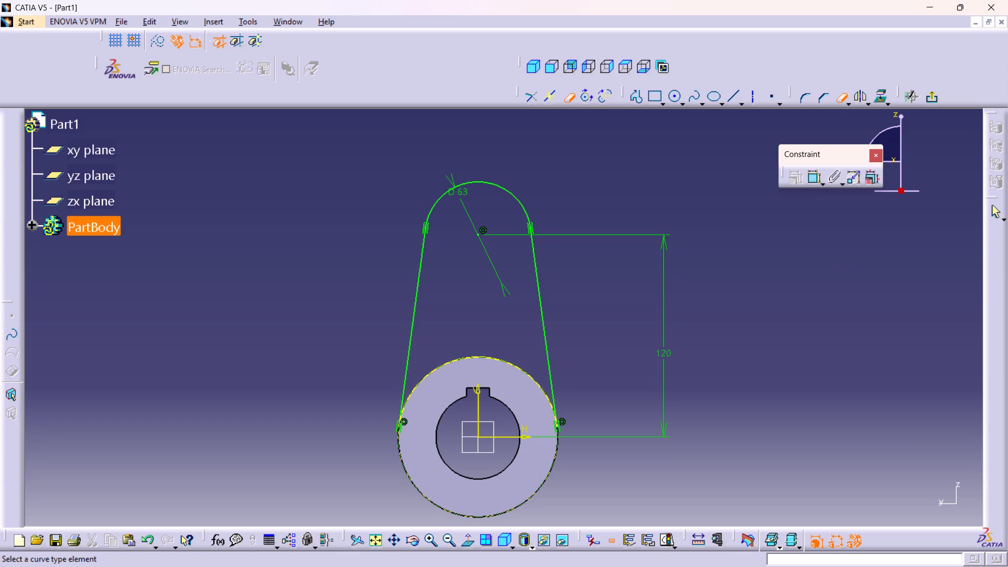
pyautogui.click(926, 99)
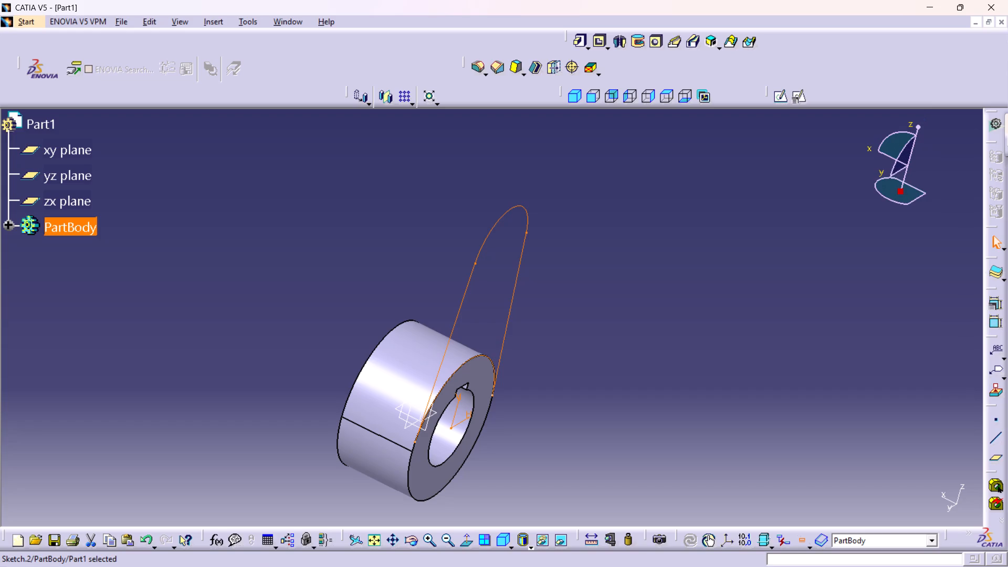
# Pad the arm sketch 22 mm in the reversed direction, along the hub.
pyautogui.click(505, 535)
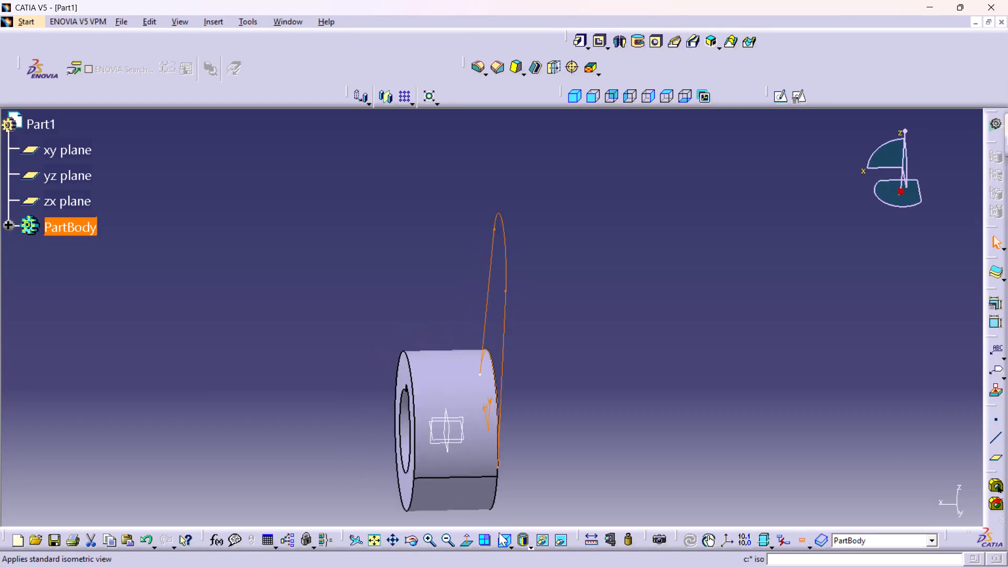
pyautogui.click(576, 42)
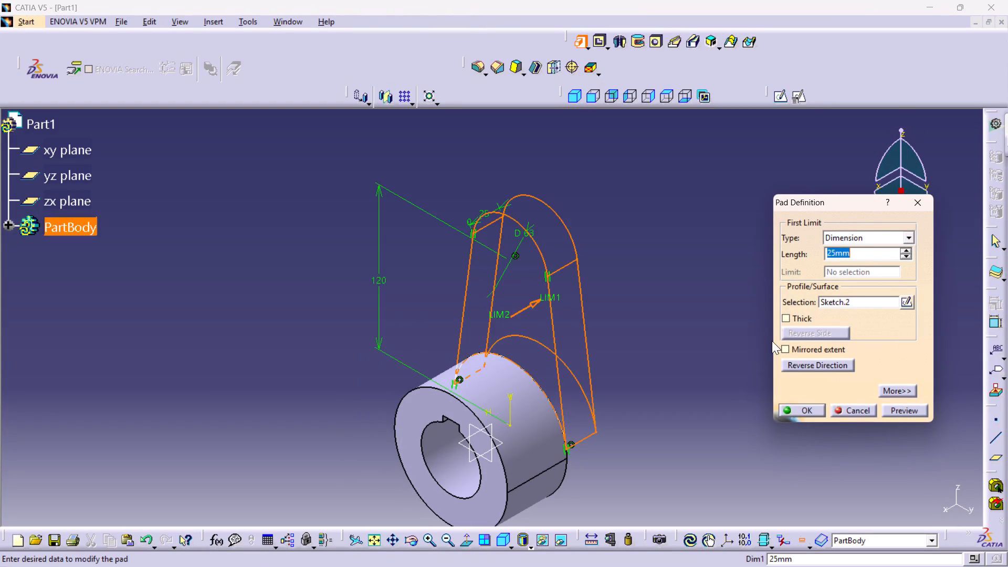
pyautogui.click(806, 360)
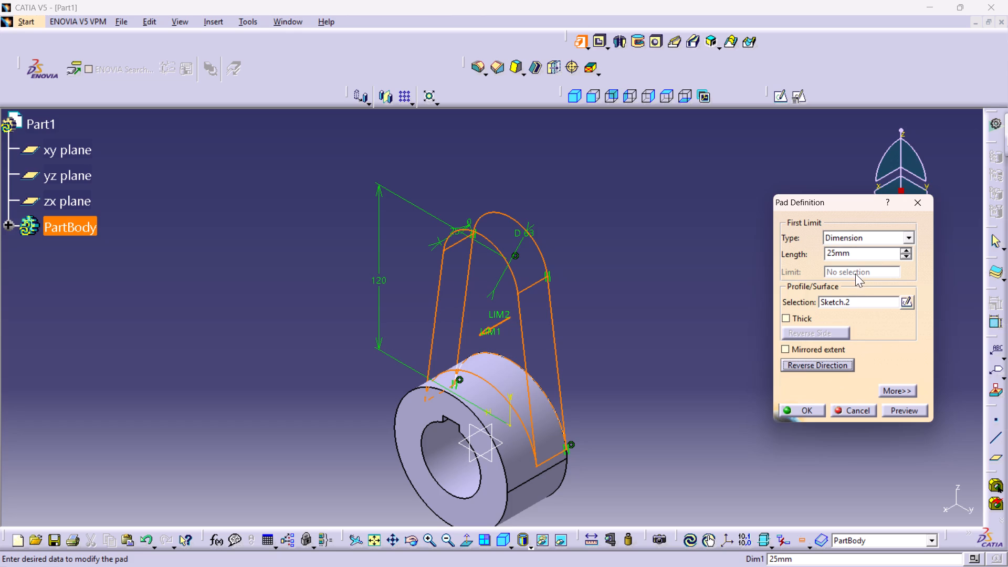
pyautogui.doubleClick(857, 248)
pyautogui.write('22')
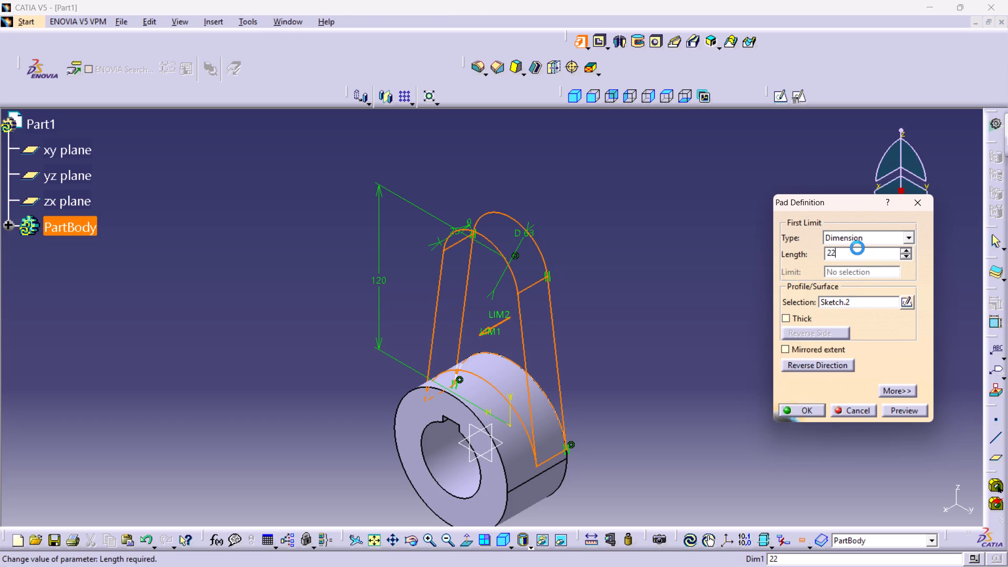
pyautogui.press('Return')
pyautogui.click(770, 300)
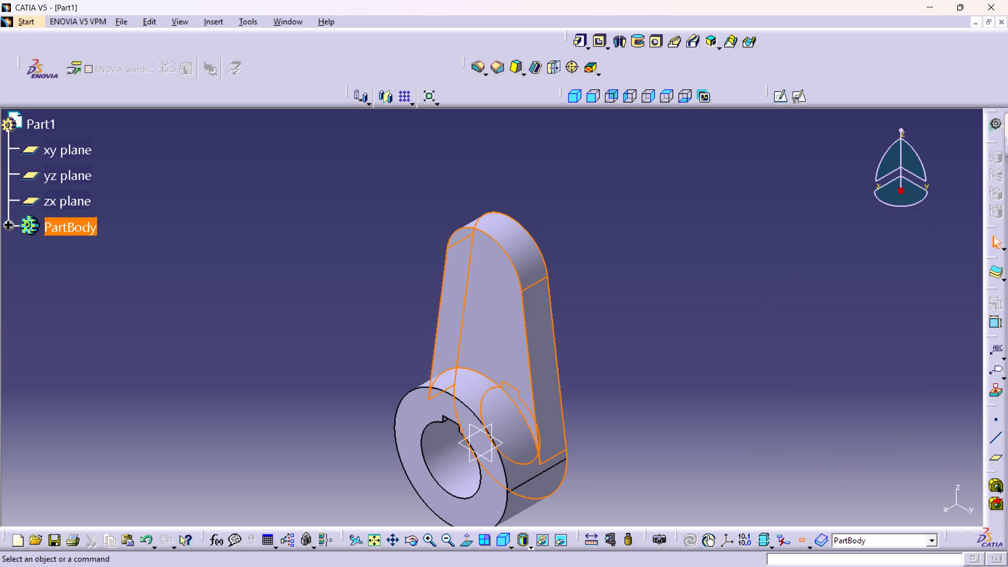
# Open a positioned sketch on the arm's front face and draw two concentric circles, about 42 mm and 21 mm in diameter, near the rounded end.
pyautogui.click(505, 318)
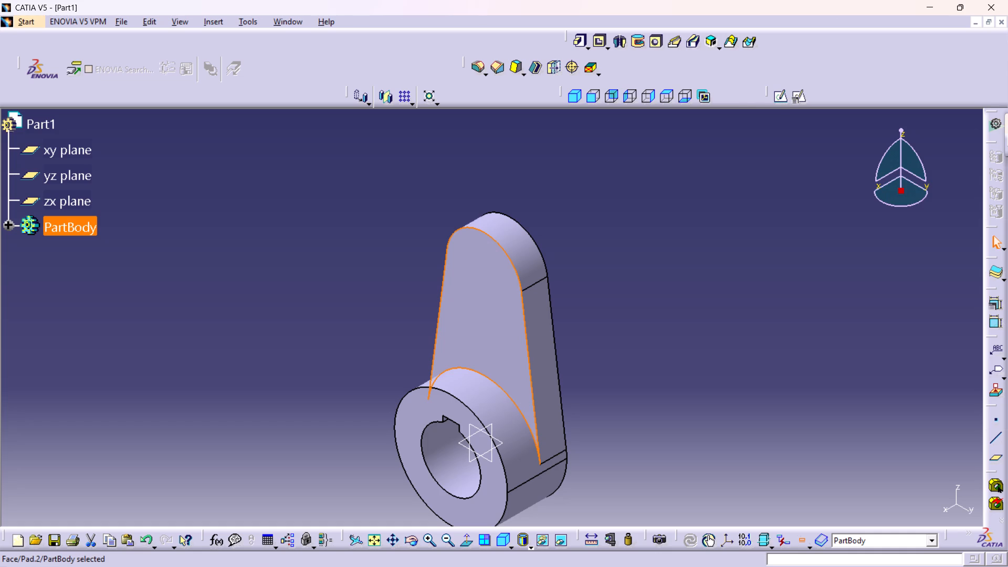
pyautogui.click(800, 92)
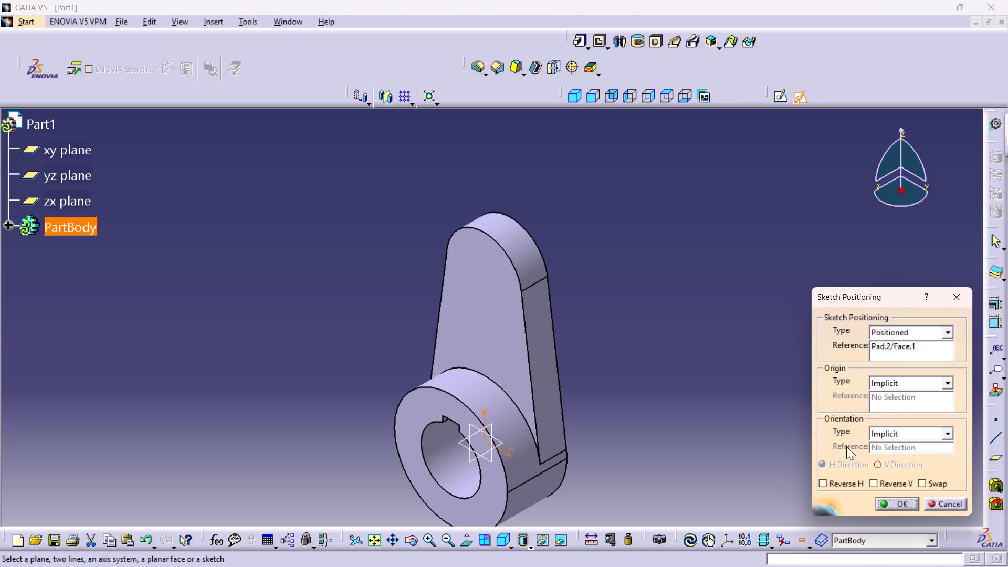
pyautogui.click(887, 501)
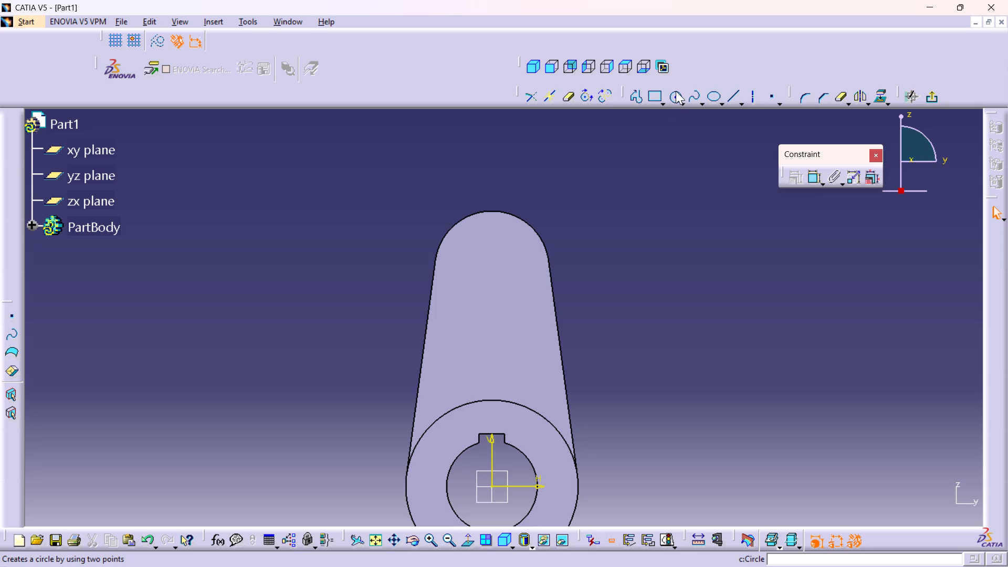
pyautogui.doubleClick(676, 93)
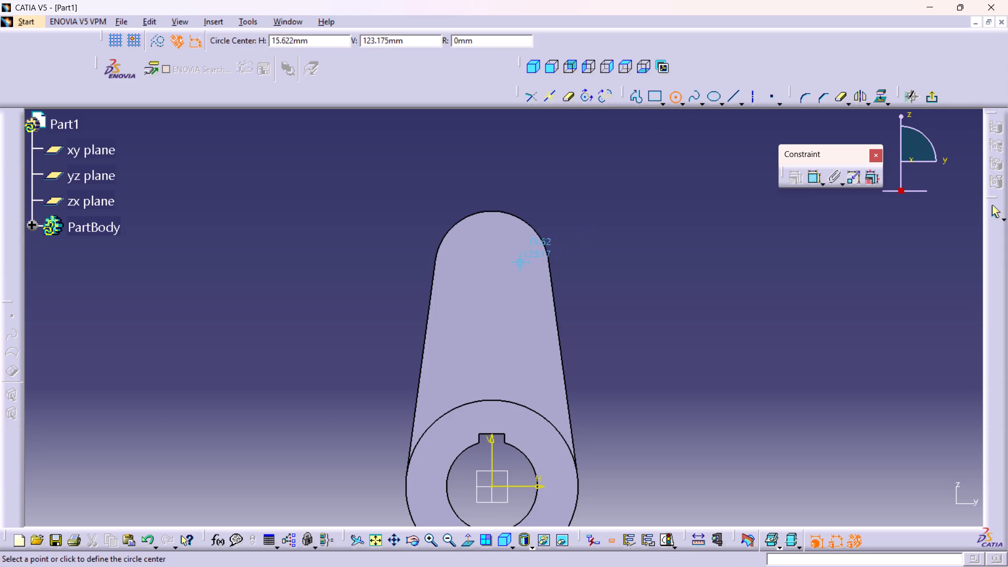
pyautogui.click(490, 262)
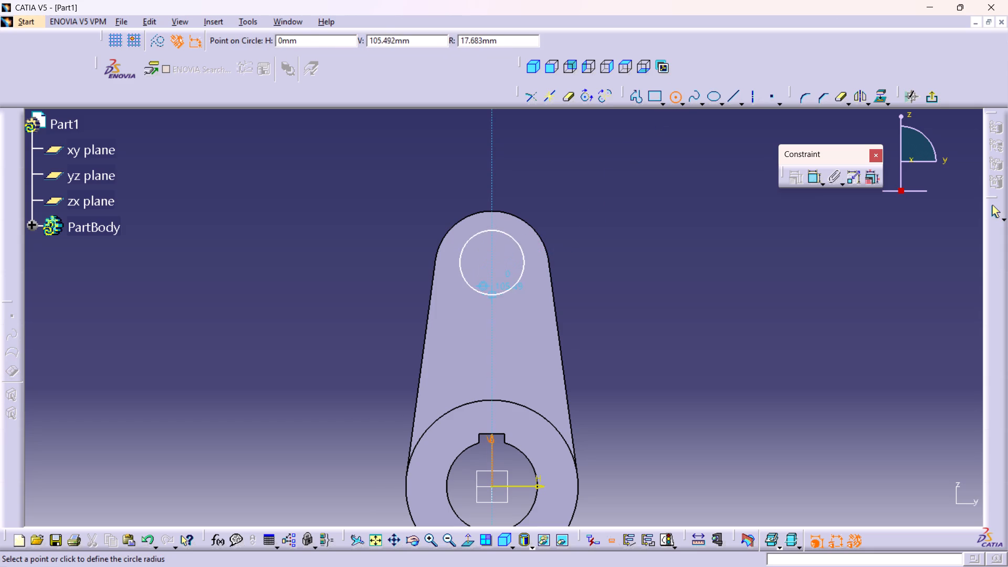
pyautogui.click(491, 301)
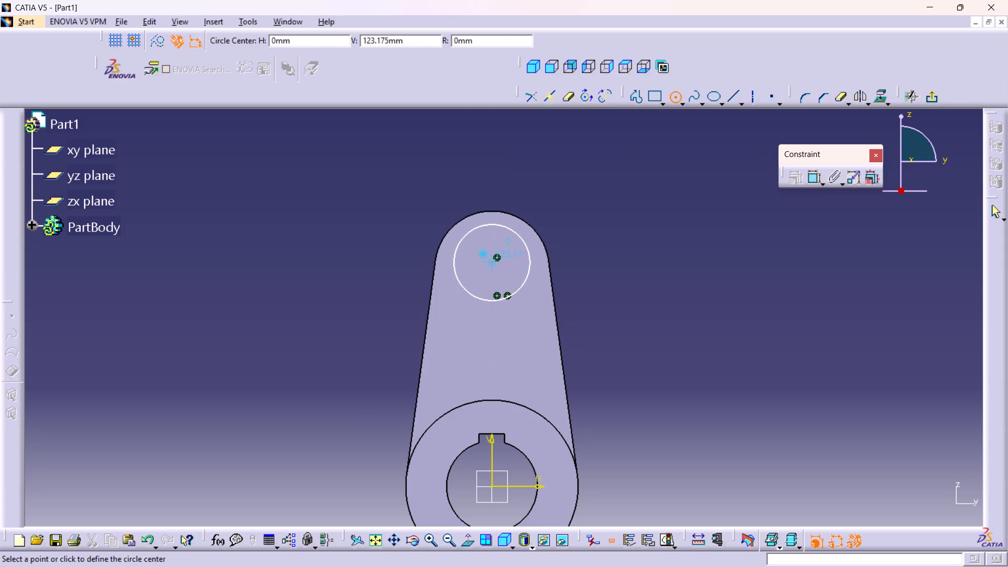
pyautogui.click(493, 262)
pyautogui.click(493, 281)
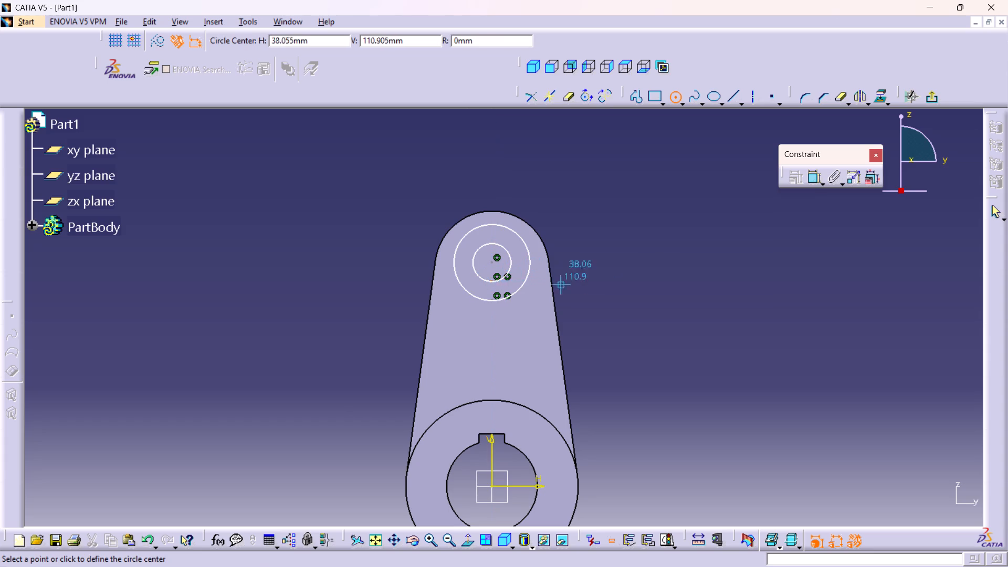
# Constrain the outer circle concentric with the arm's rounded end, and the inner circle concentric with the outer circle.
pyautogui.doubleClick(812, 175)
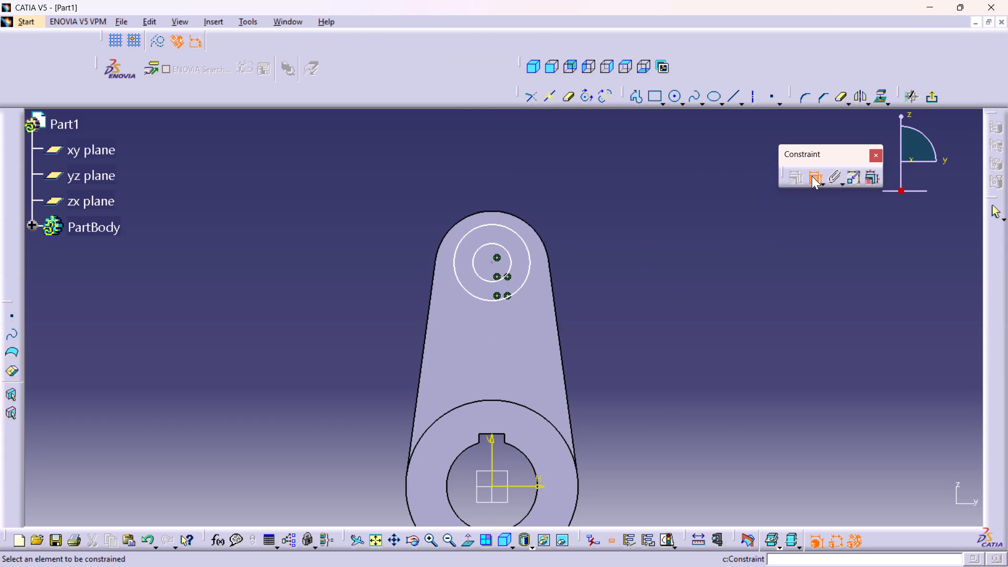
pyautogui.click(521, 239)
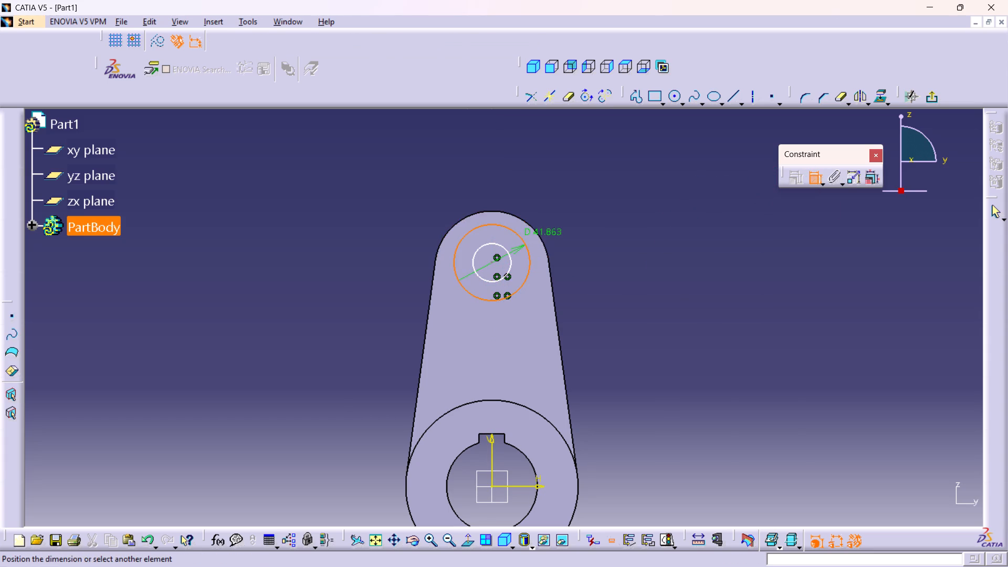
pyautogui.click(543, 243)
pyautogui.rightClick(560, 201)
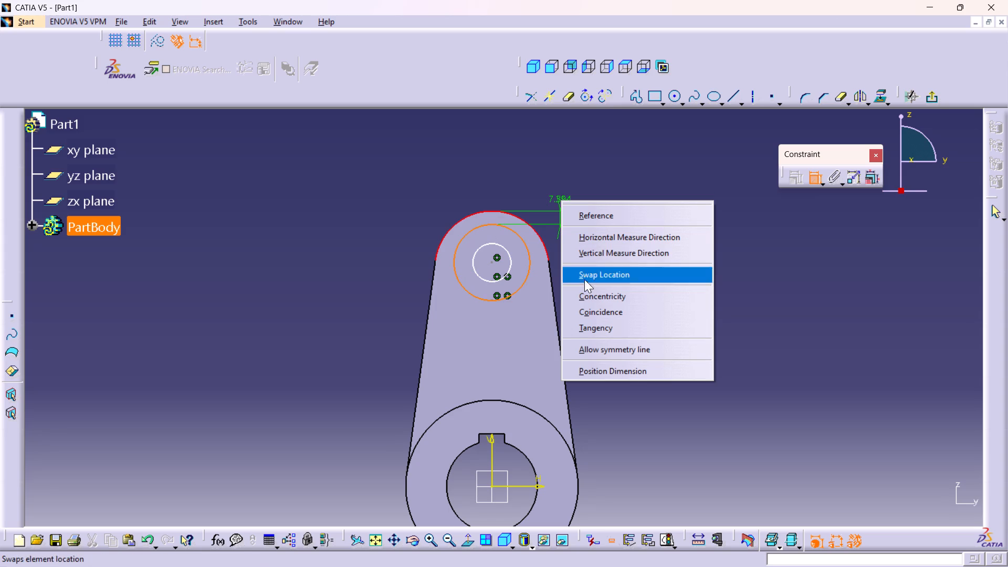
pyautogui.click(591, 293)
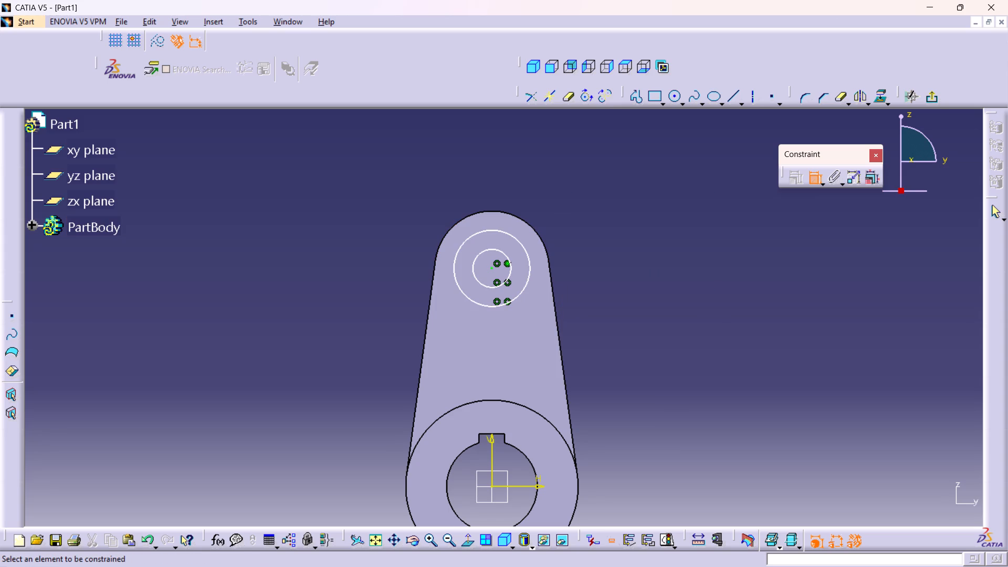
pyautogui.click(510, 264)
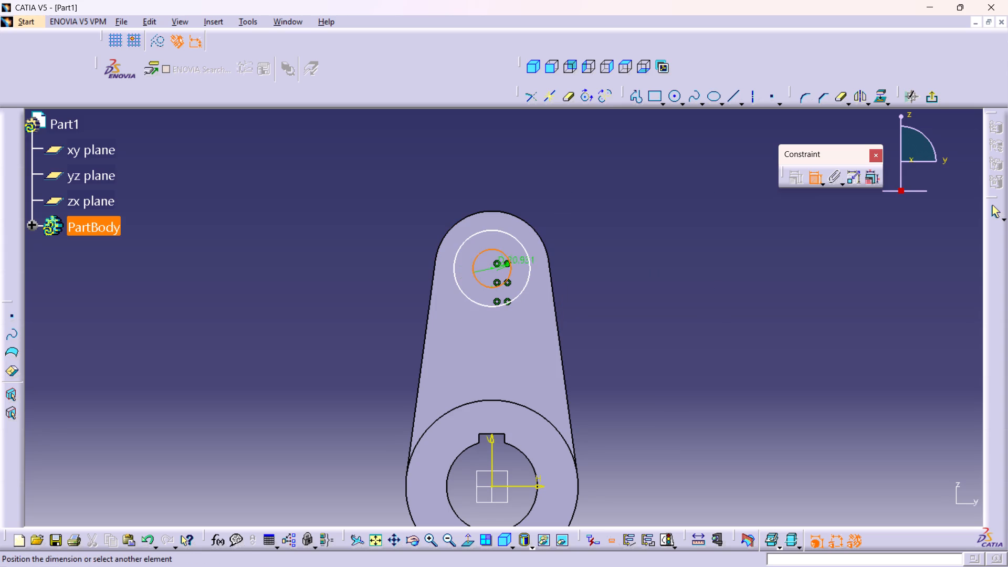
pyautogui.click(526, 256)
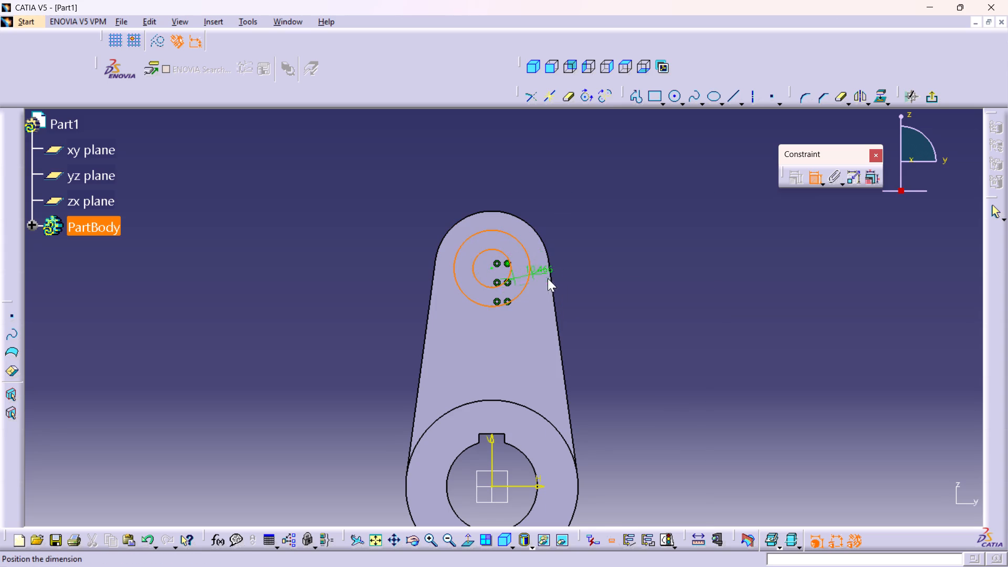
pyautogui.rightClick(548, 278)
pyautogui.click(603, 437)
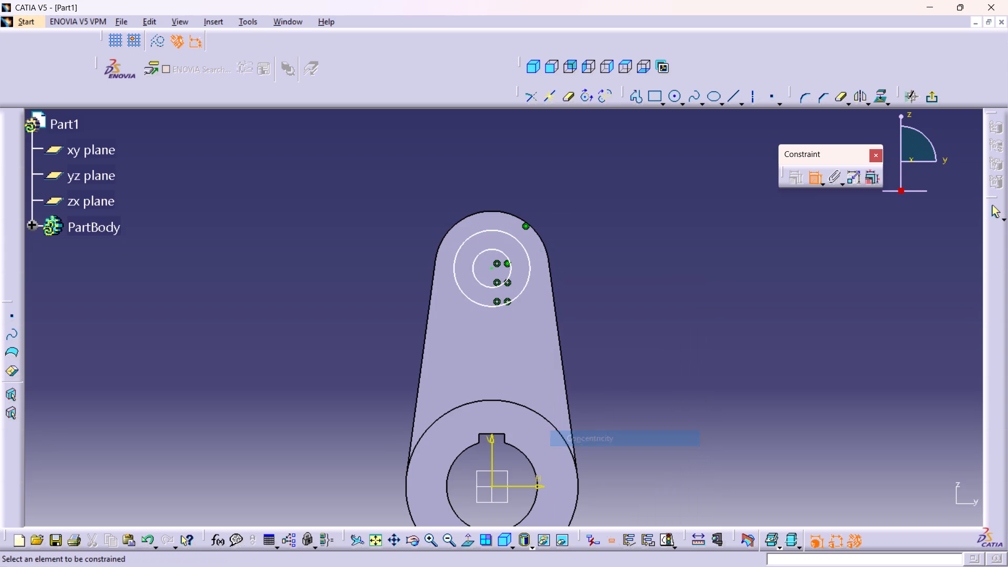
# Dimension the diameters of the outer and inner circles, placing both dimensions outside the arm.
pyautogui.moveTo(571, 341); pyautogui.dragTo(579, 393, button='middle')
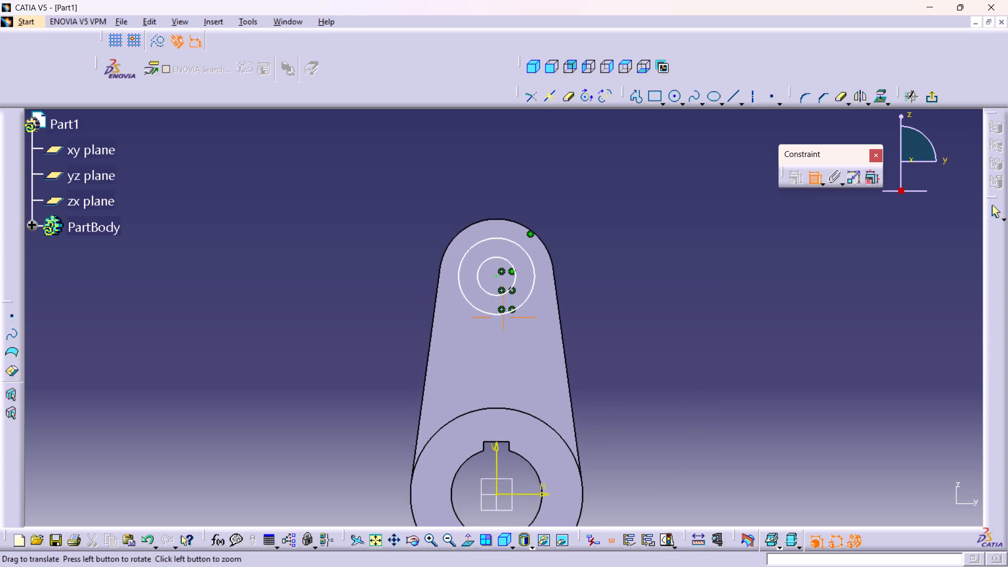
pyautogui.moveTo(579, 393); pyautogui.dragTo(581, 401, button='middle')
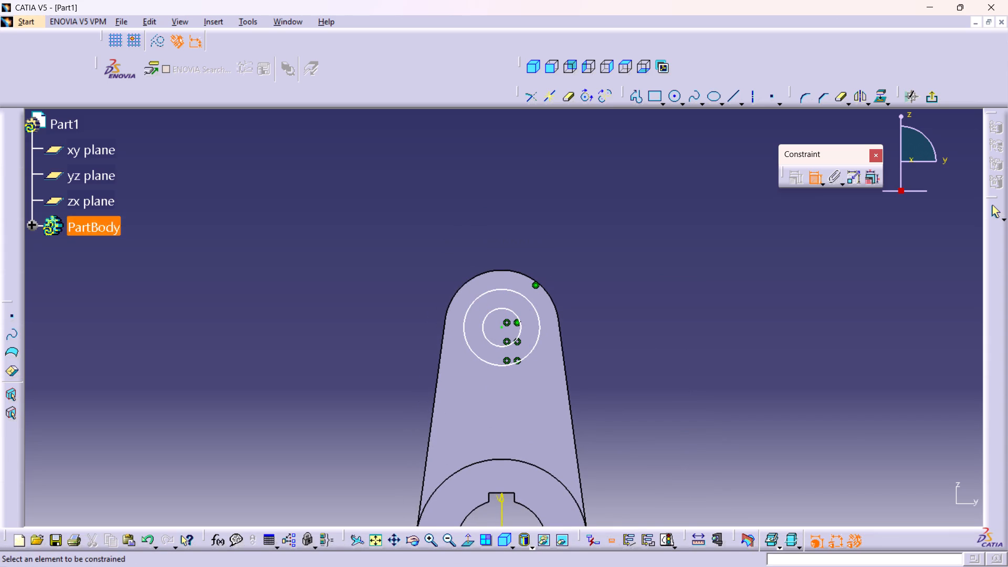
pyautogui.moveTo(631, 357); pyautogui.dragTo(639, 332, button='middle')
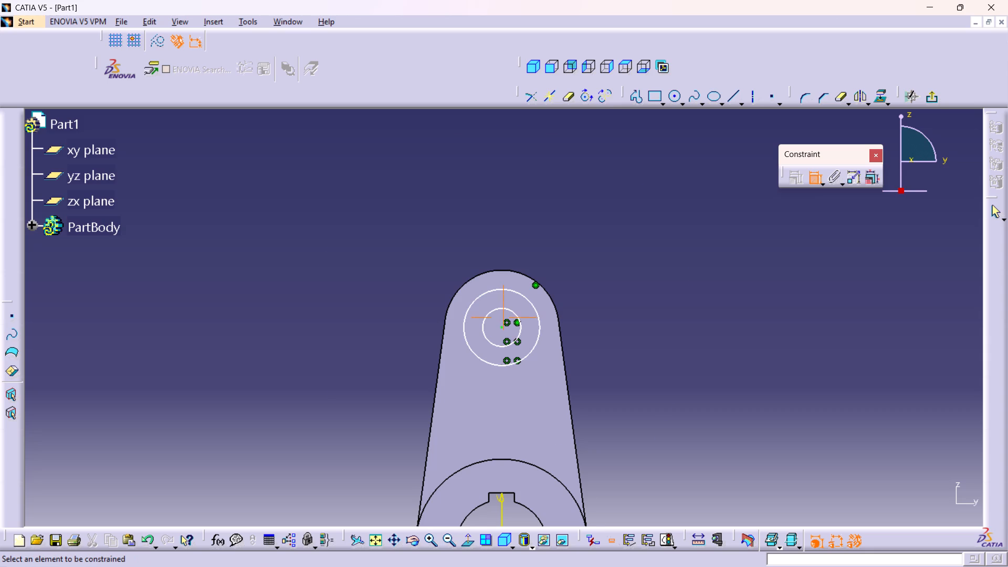
pyautogui.moveTo(639, 332); pyautogui.dragTo(668, 258, button='middle')
pyautogui.rightClick(639, 332)
pyautogui.moveTo(704, 278); pyautogui.dragTo(677, 318, button='middle')
pyautogui.moveTo(669, 314); pyautogui.dragTo(685, 268, button='middle')
pyautogui.rightClick(669, 314)
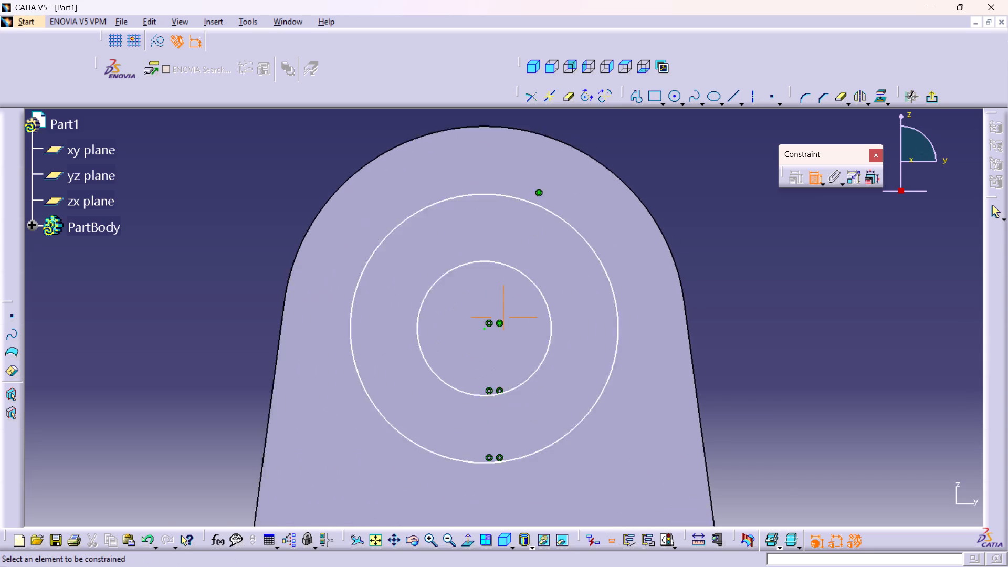
pyautogui.moveTo(685, 268); pyautogui.dragTo(719, 239, button='middle')
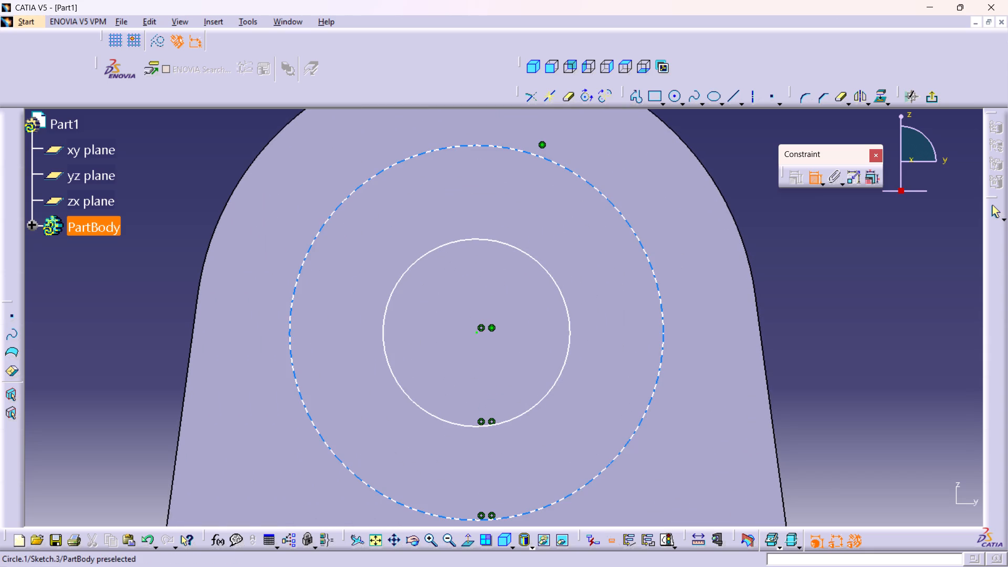
pyautogui.moveTo(659, 300); pyautogui.dragTo(659, 290)
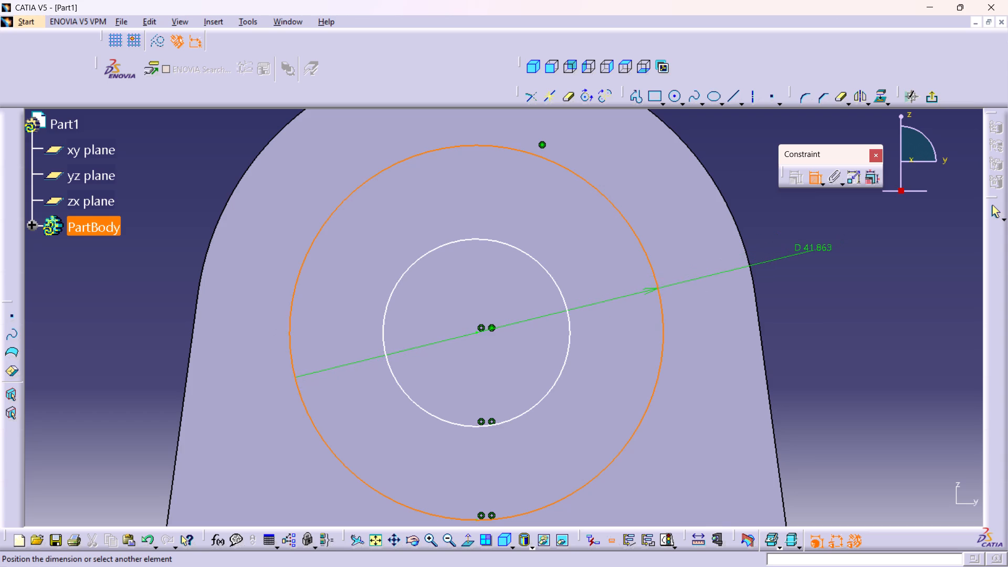
pyautogui.moveTo(814, 249); pyautogui.dragTo(883, 309)
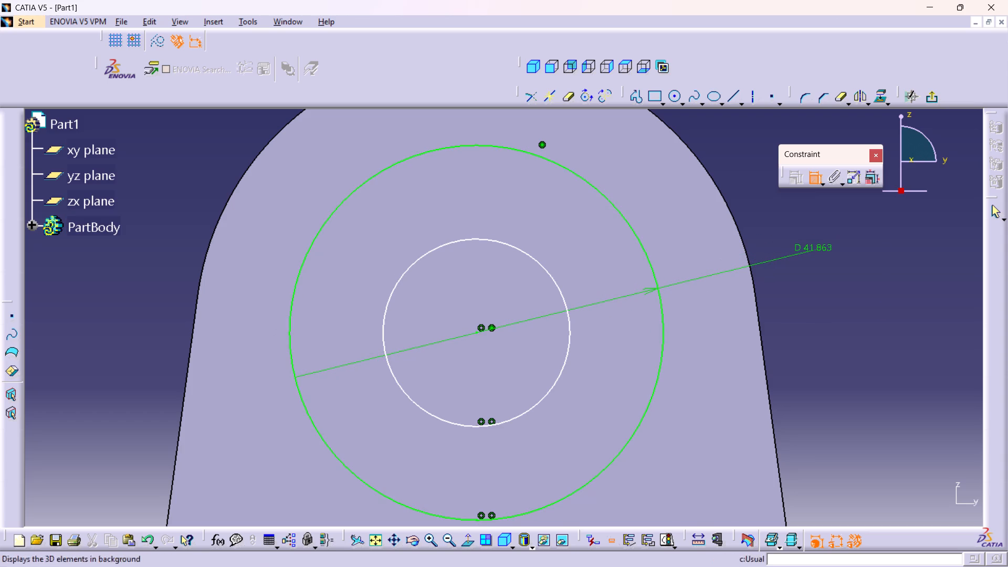
pyautogui.click(561, 368)
pyautogui.moveTo(797, 317); pyautogui.dragTo(802, 317)
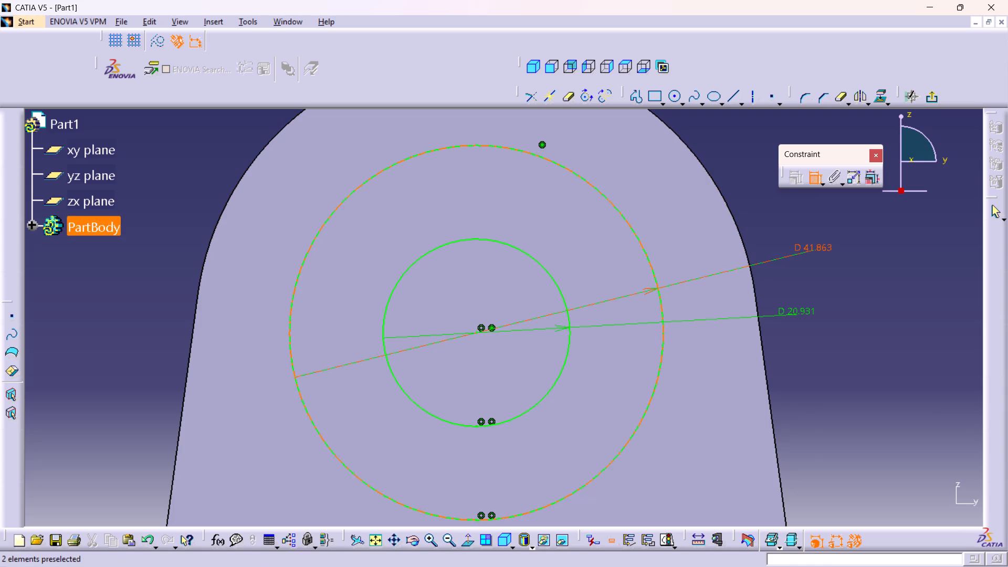
# Set the outer circle's diameter to 63 mm.
pyautogui.click(810, 249)
pyautogui.moveTo(810, 249); pyautogui.dragTo(816, 249)
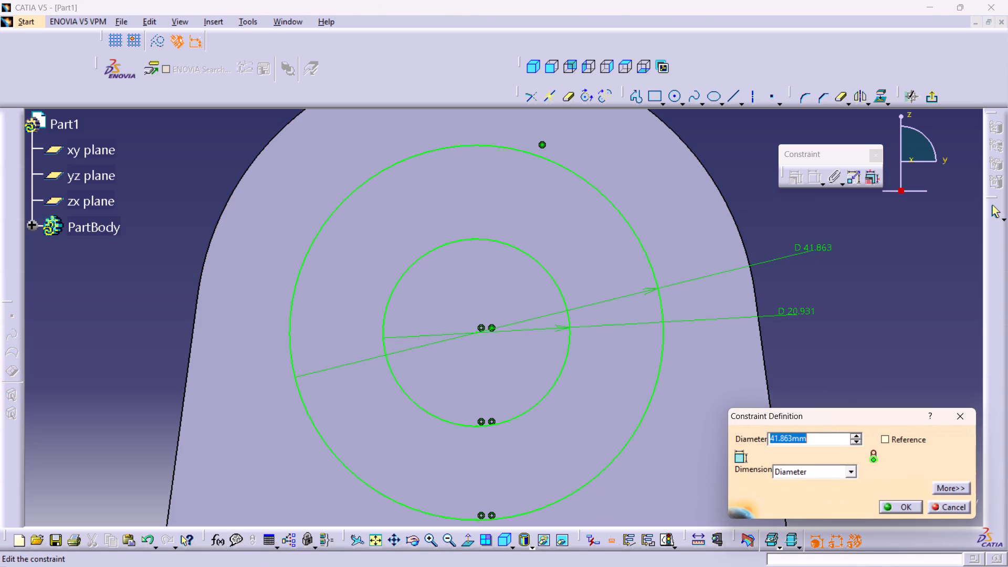
pyautogui.write('63')
pyautogui.press('Return')
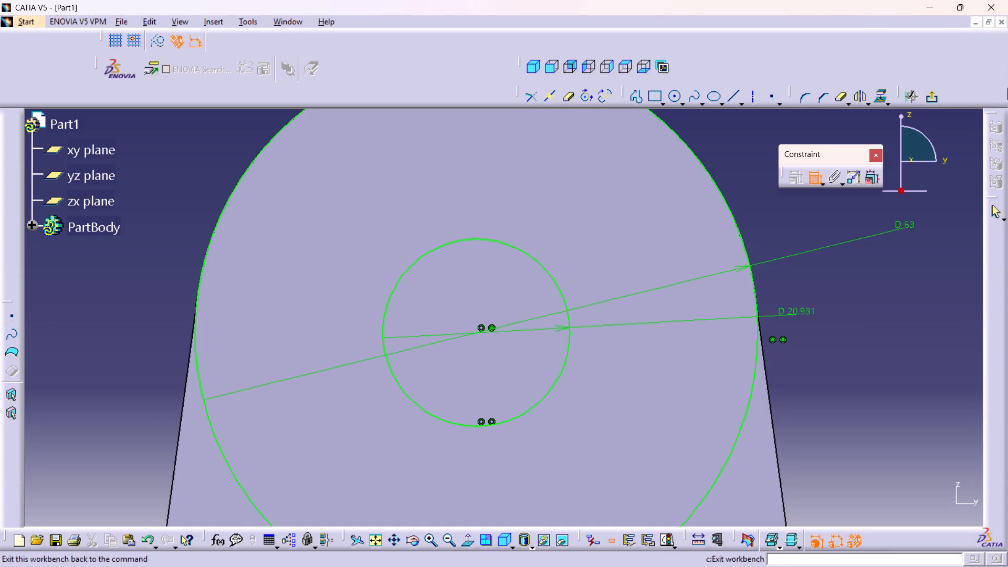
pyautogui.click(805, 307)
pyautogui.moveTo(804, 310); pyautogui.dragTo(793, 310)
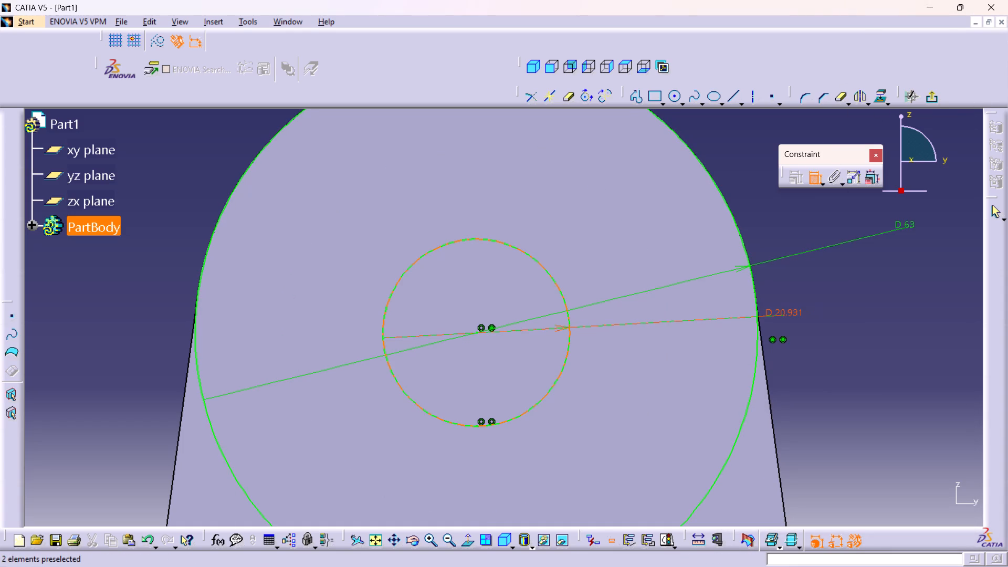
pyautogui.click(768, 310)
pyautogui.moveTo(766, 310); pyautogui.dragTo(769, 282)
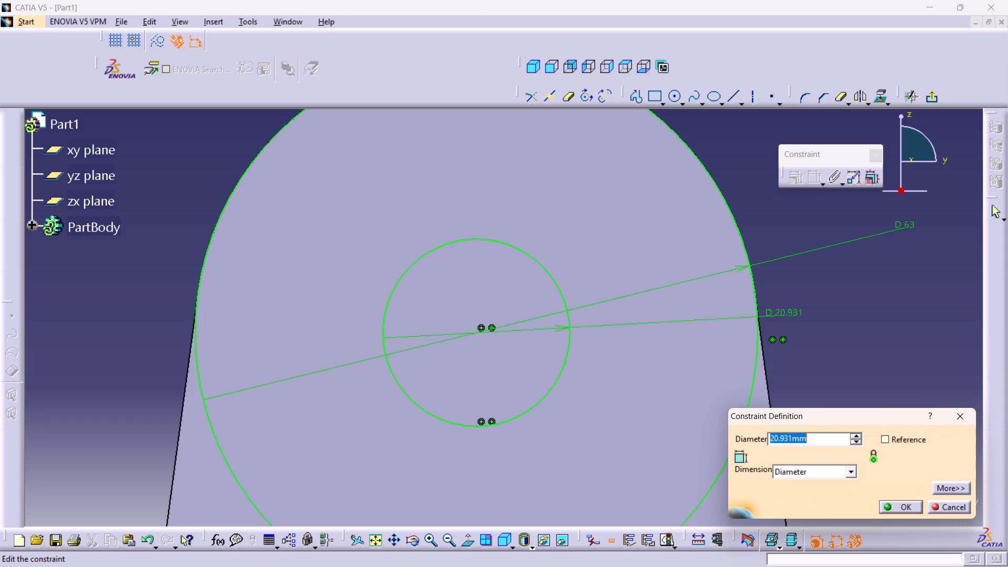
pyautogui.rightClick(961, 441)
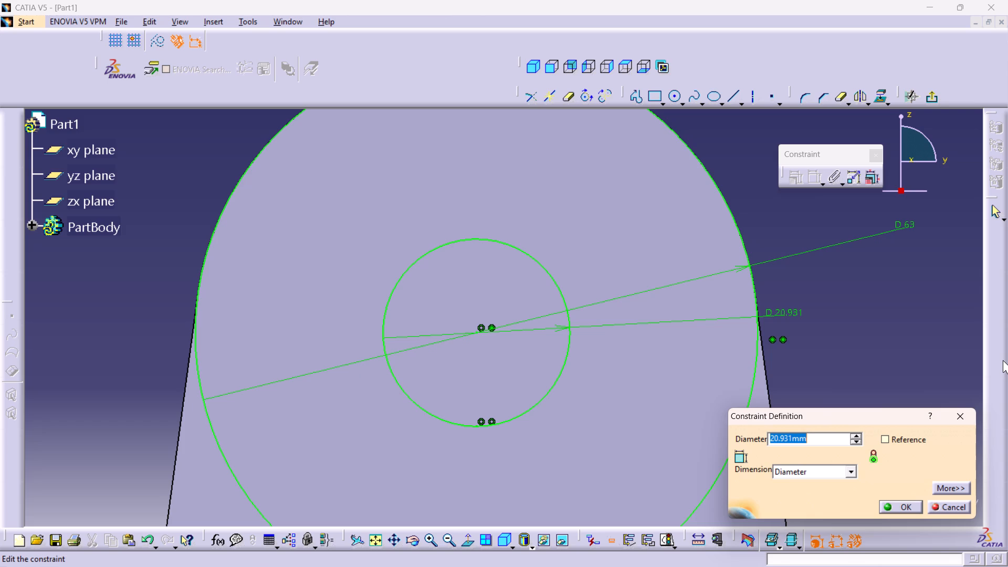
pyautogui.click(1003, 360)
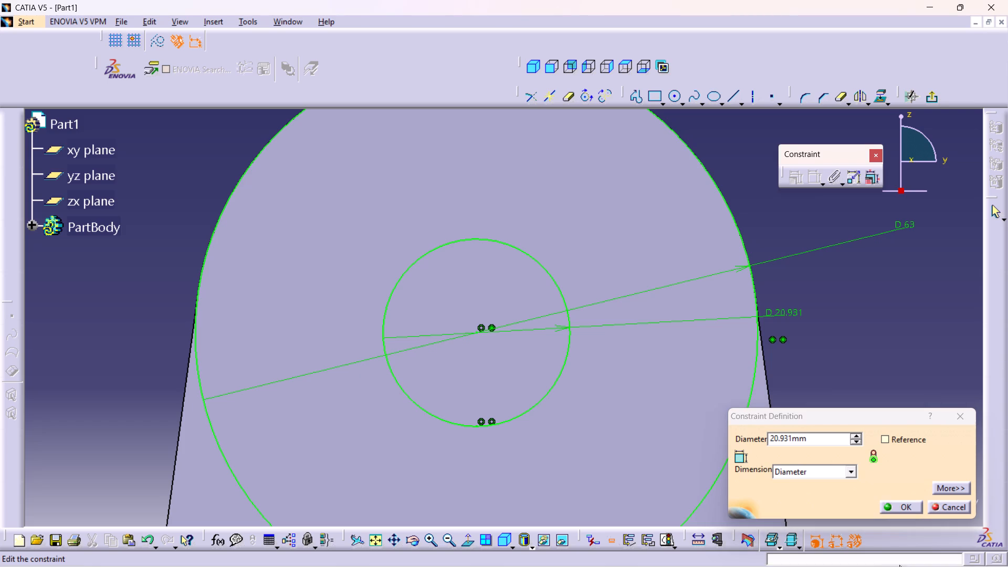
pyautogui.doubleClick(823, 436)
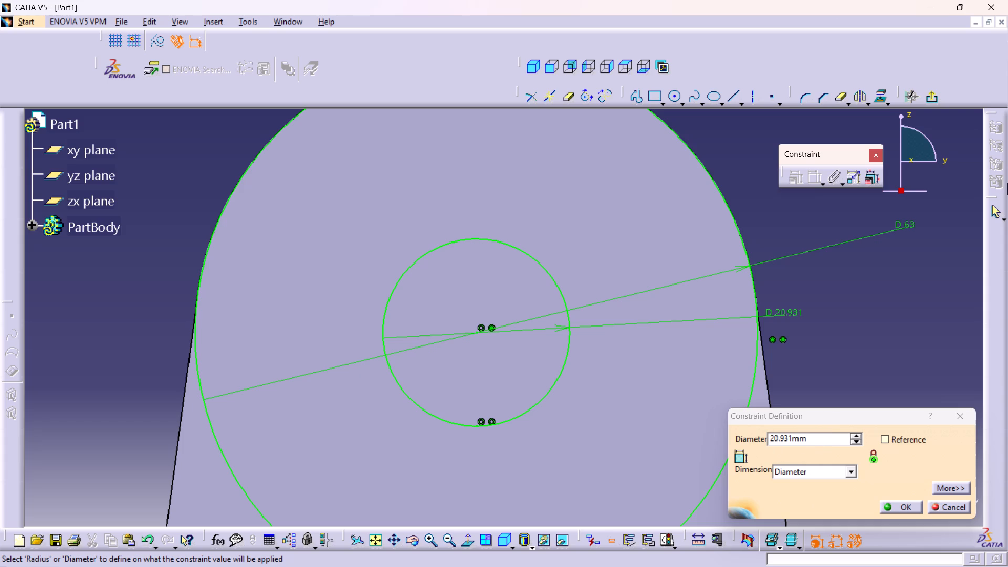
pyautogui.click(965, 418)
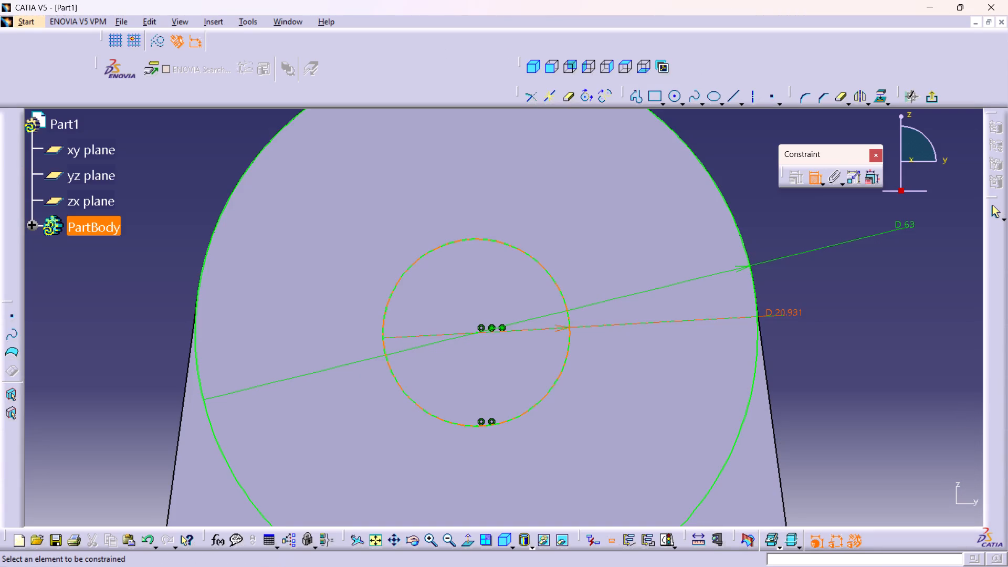
# Set the inner circle's diameter to 38 mm and exit the sketch.
pyautogui.doubleClick(781, 314)
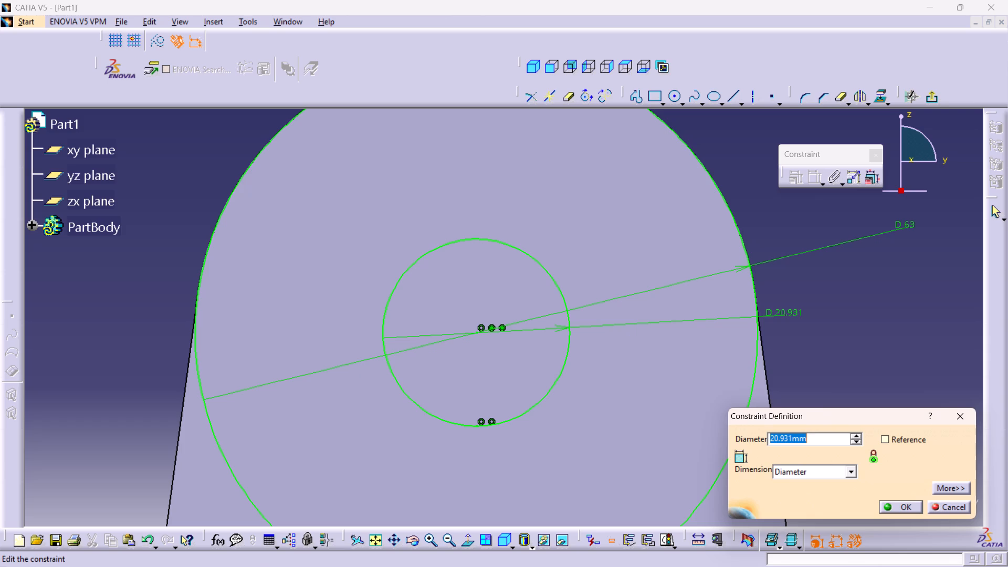
pyautogui.write('38')
pyautogui.press('Return')
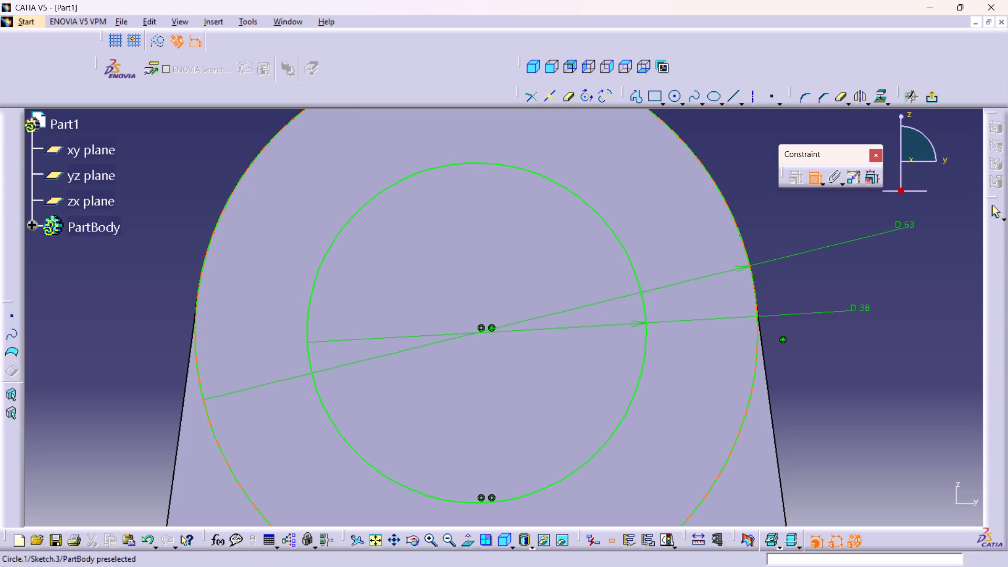
pyautogui.moveTo(760, 339); pyautogui.dragTo(778, 450, button='middle')
pyautogui.moveTo(760, 340); pyautogui.dragTo(767, 375, button='right')
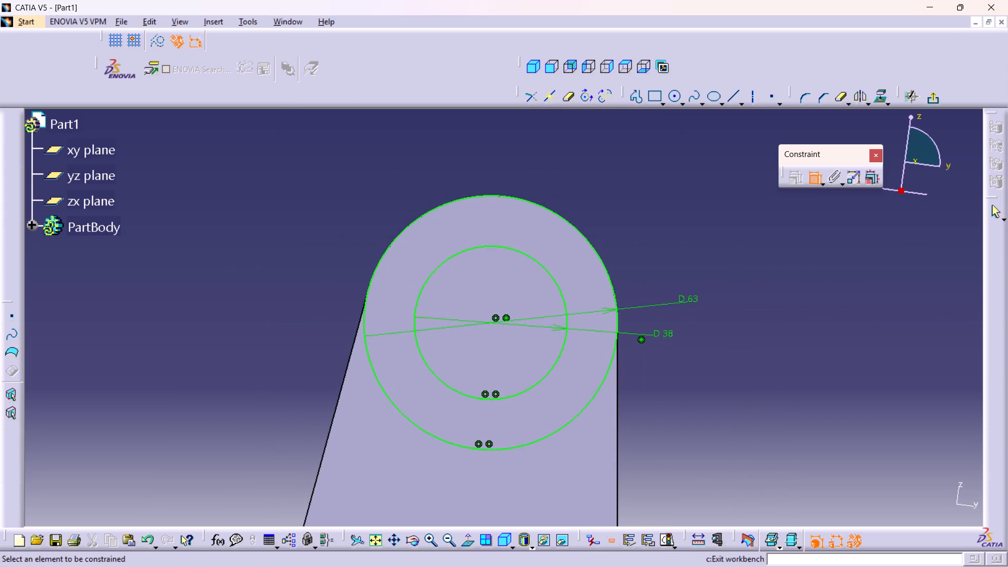
pyautogui.click(929, 90)
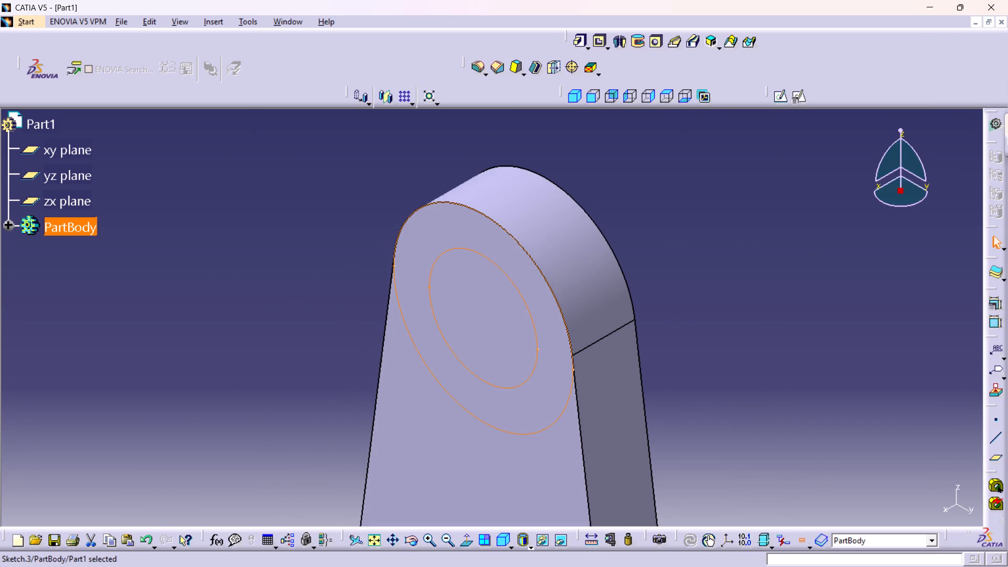
# Pad the ring sketch at the arm's rounded end to a length of 38 mm.
pyautogui.click(580, 40)
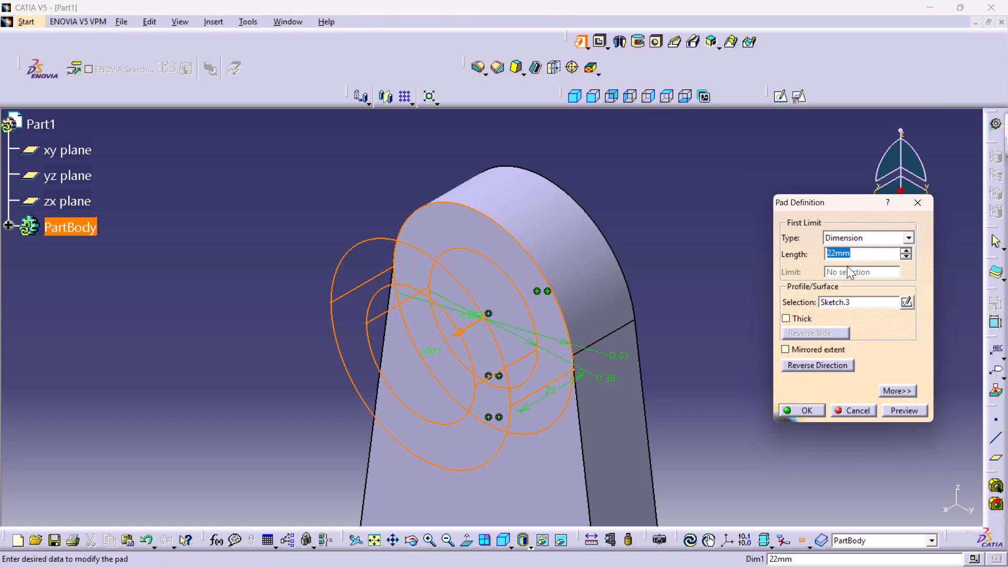
pyautogui.click(864, 246)
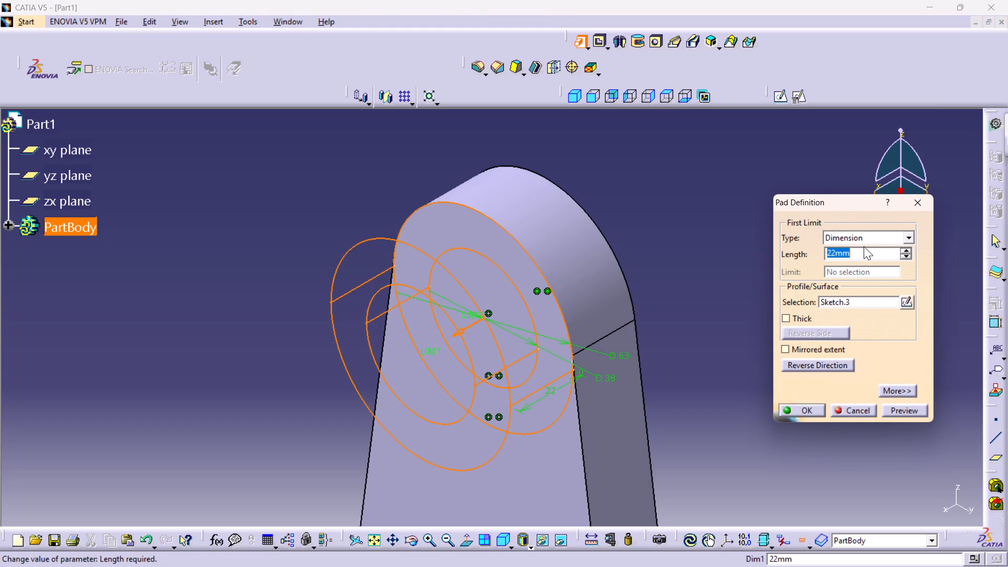
pyautogui.write('38')
pyautogui.press('Return')
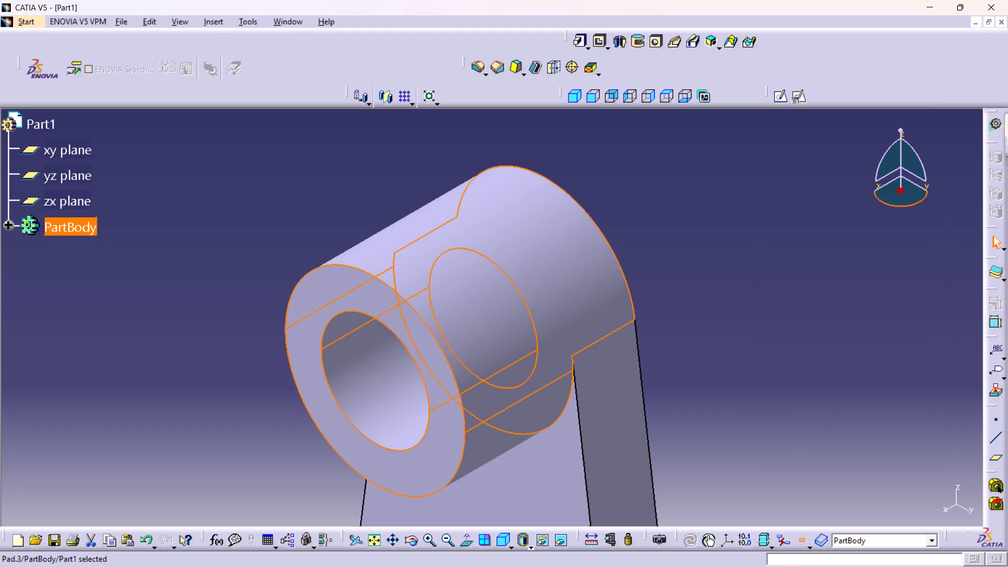
pyautogui.click(660, 366)
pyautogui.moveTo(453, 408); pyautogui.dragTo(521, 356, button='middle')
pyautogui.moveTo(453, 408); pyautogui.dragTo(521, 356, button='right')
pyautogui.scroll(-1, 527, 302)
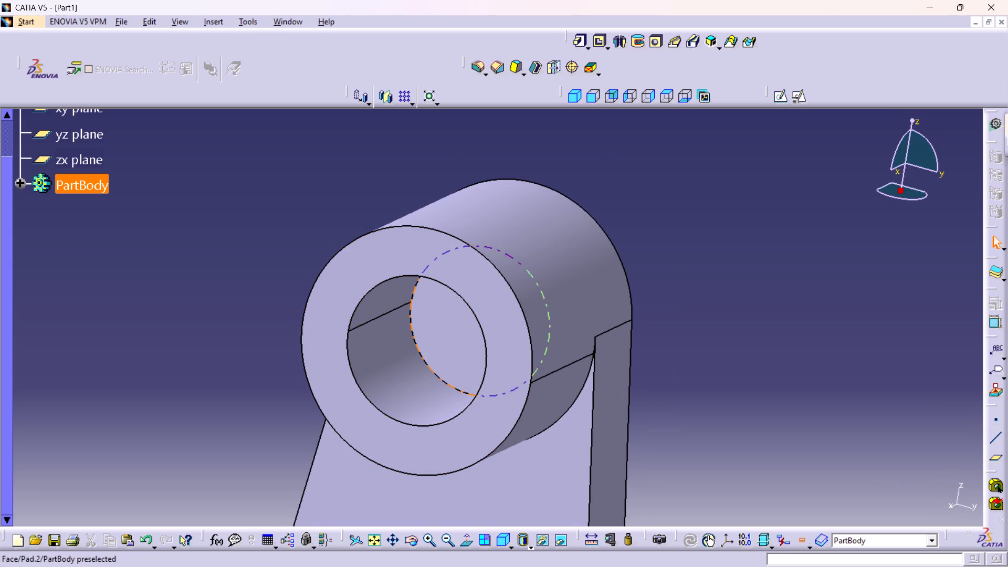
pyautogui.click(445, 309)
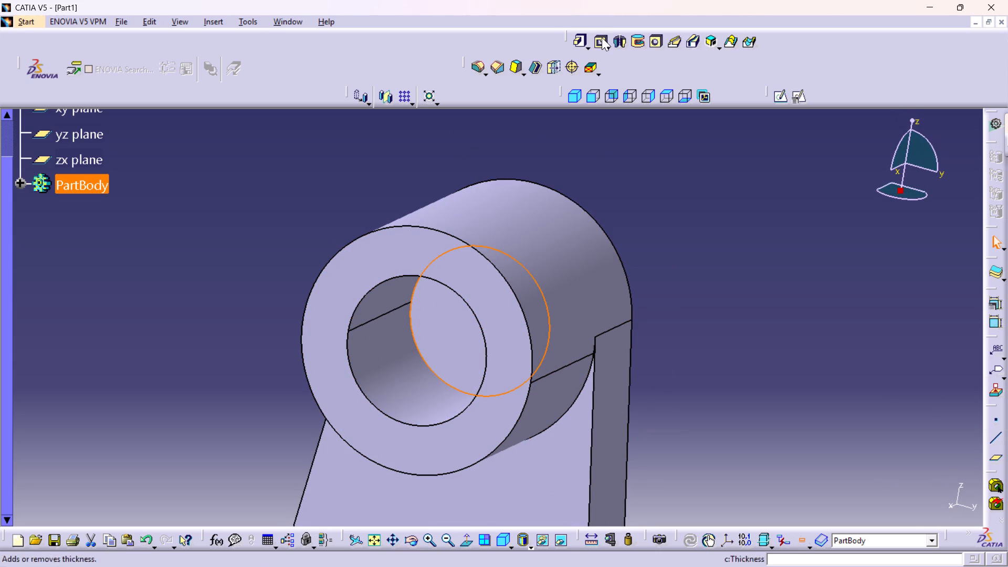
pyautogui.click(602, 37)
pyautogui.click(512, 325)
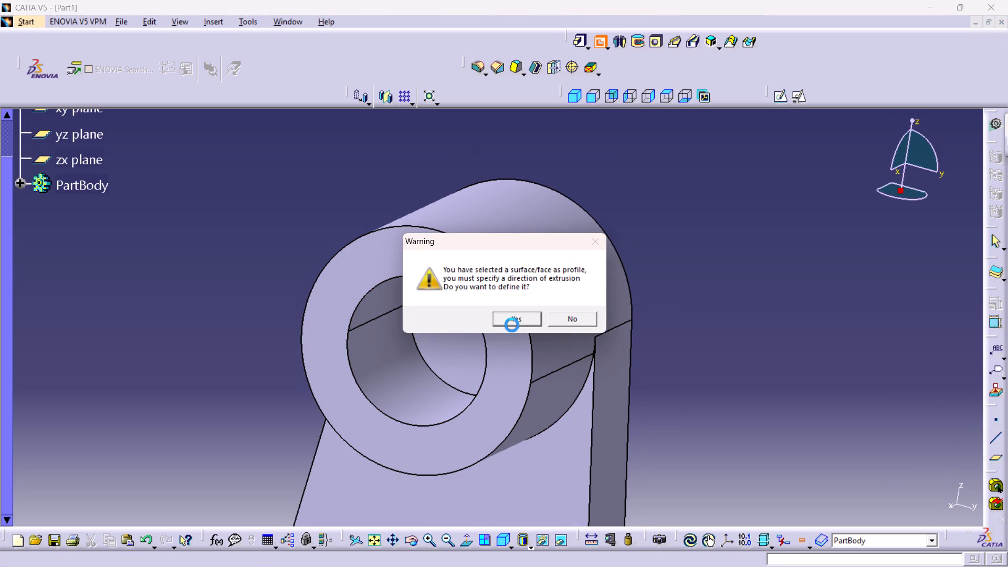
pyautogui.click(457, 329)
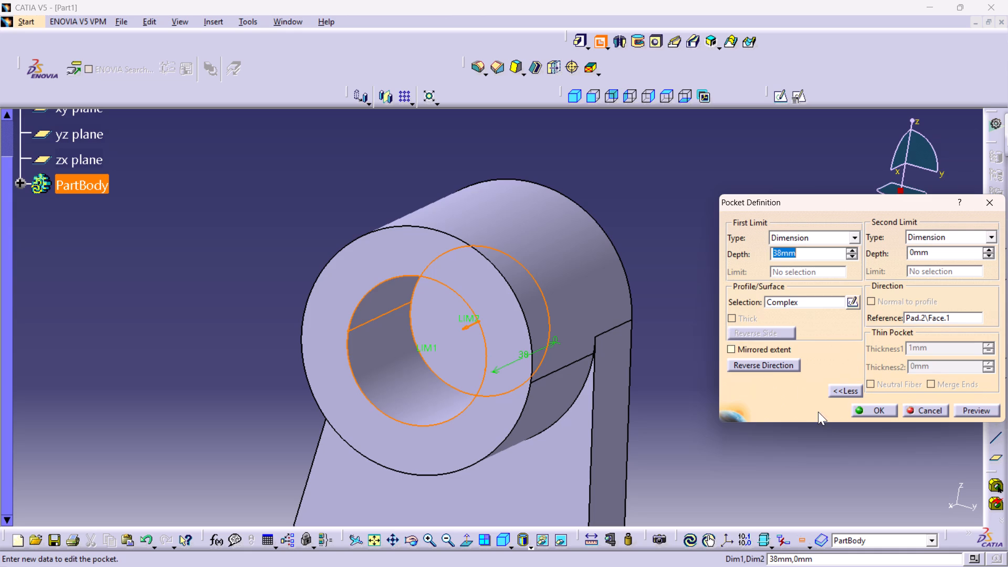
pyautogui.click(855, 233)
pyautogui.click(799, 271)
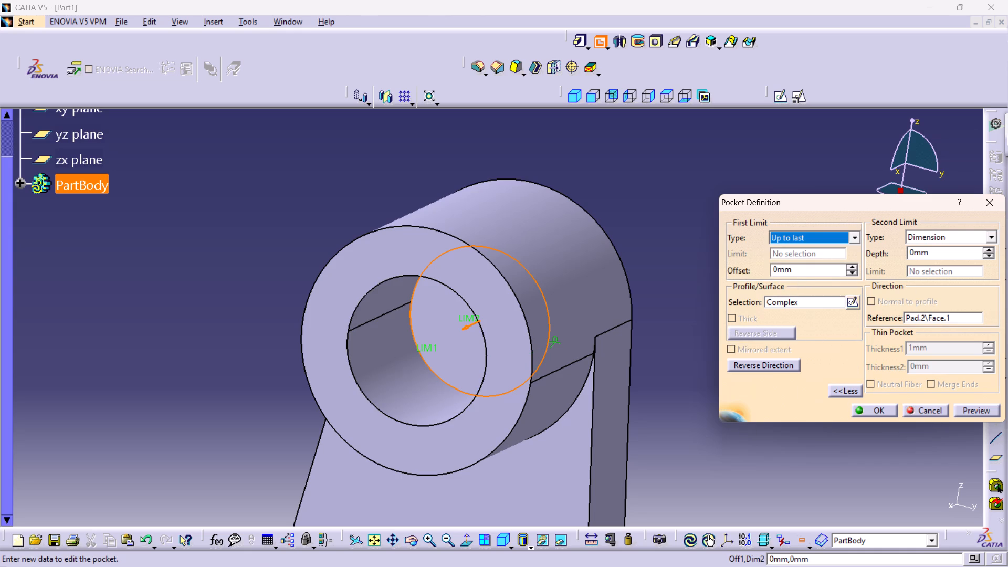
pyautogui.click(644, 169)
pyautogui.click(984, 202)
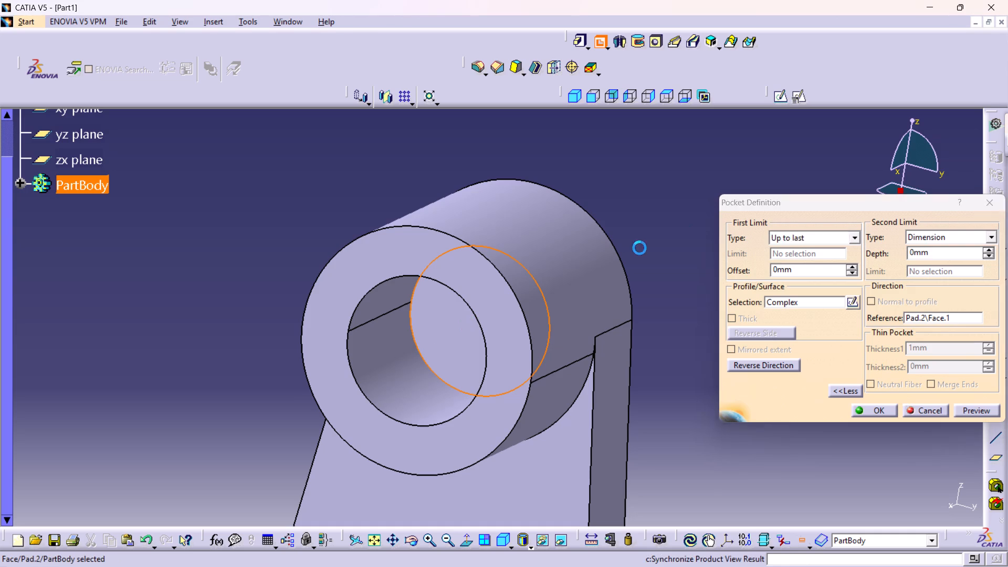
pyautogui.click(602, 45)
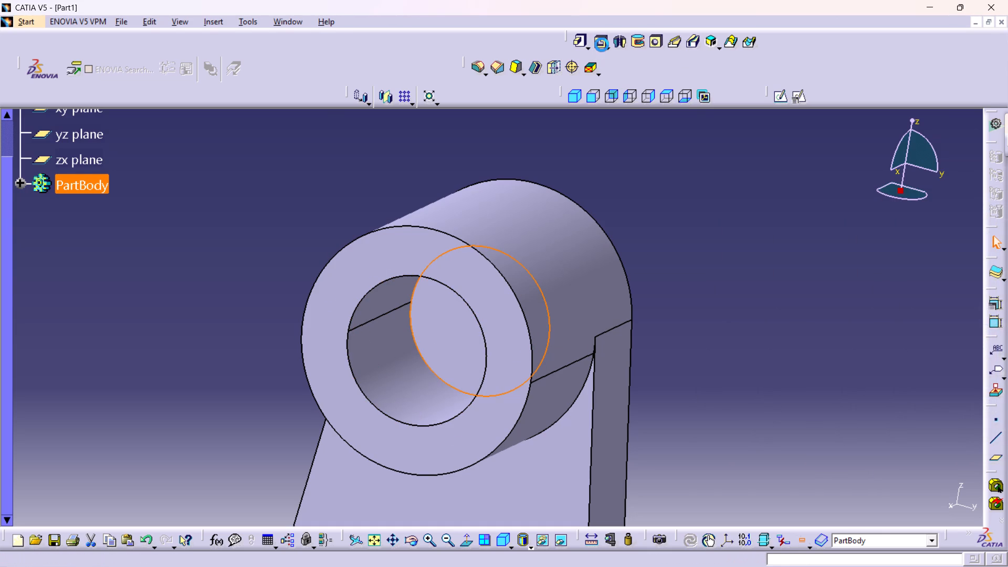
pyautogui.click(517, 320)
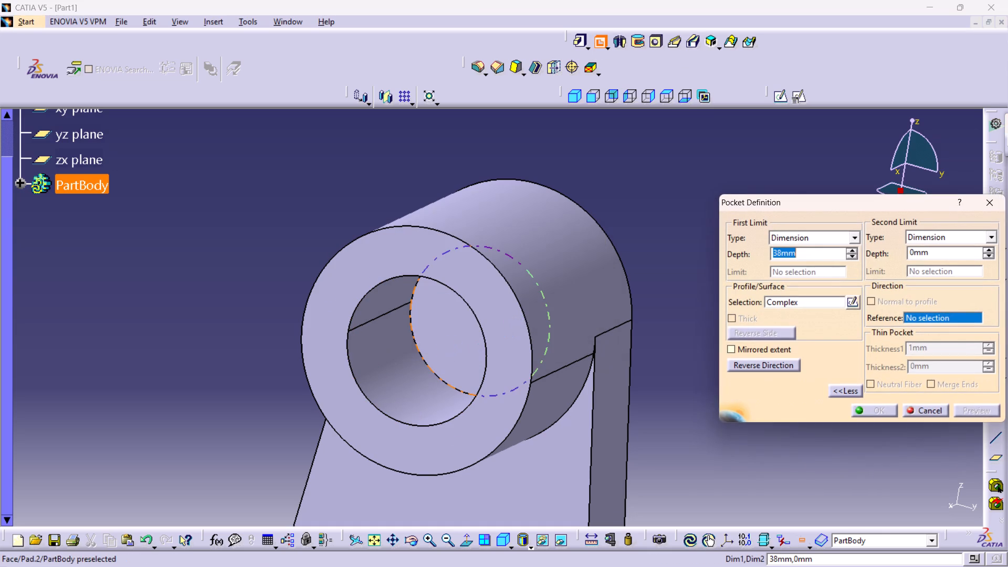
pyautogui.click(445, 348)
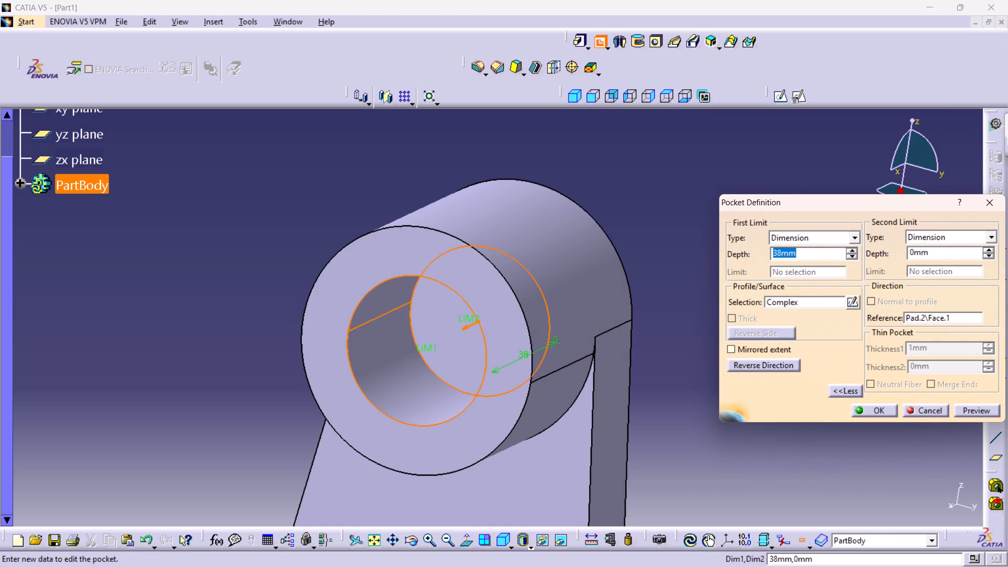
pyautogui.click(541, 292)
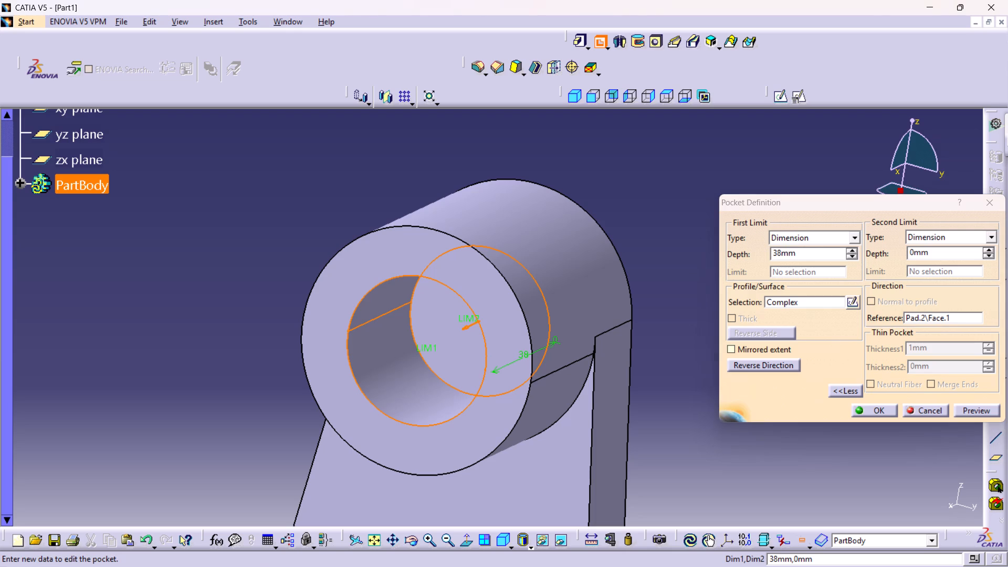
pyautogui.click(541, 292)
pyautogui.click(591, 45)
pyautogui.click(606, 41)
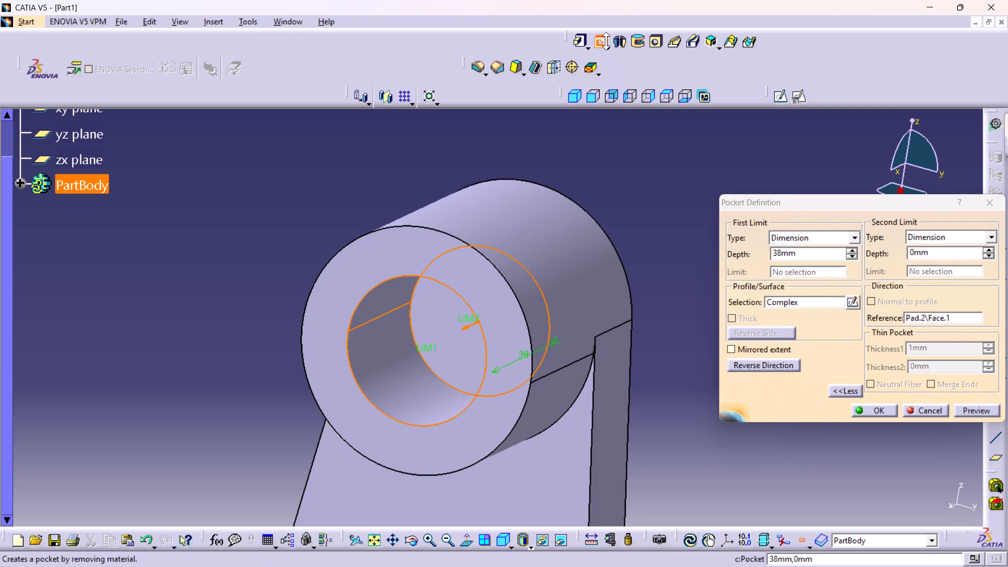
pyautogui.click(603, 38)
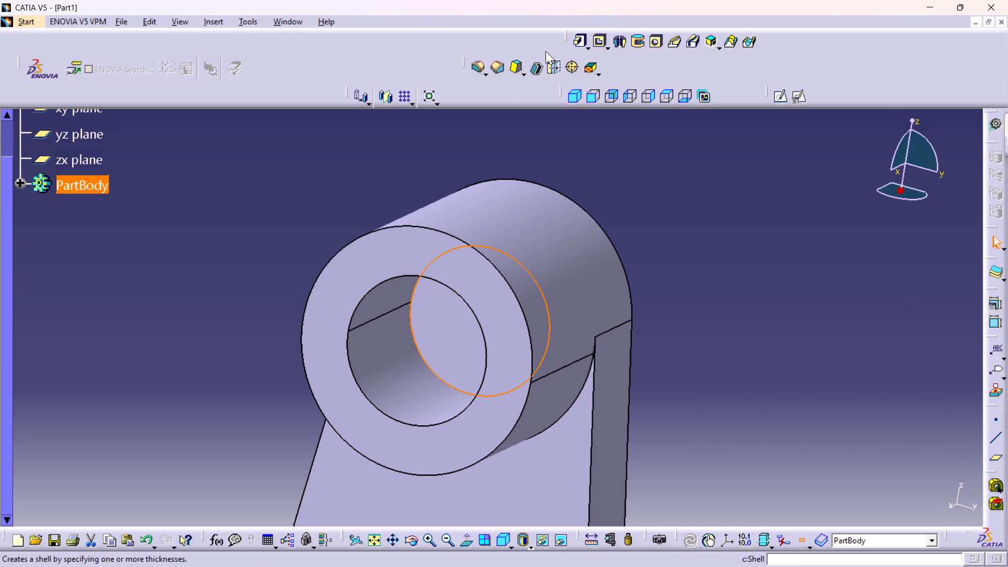
# Pocket the arm face inside the ring boss, using that face as direction reference, limit Up to next, with the direction reversed into the arm.
pyautogui.click(594, 41)
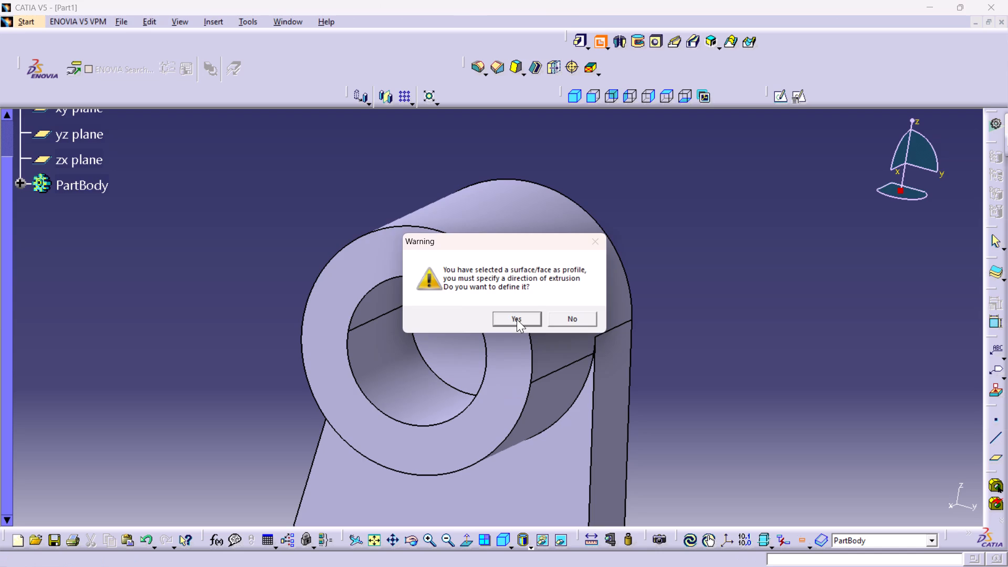
pyautogui.click(517, 319)
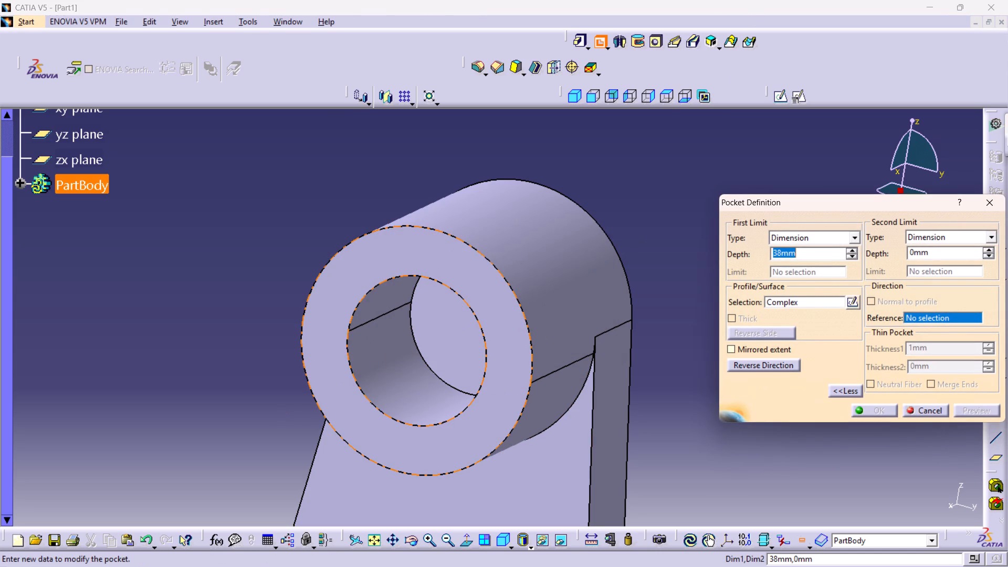
pyautogui.click(445, 318)
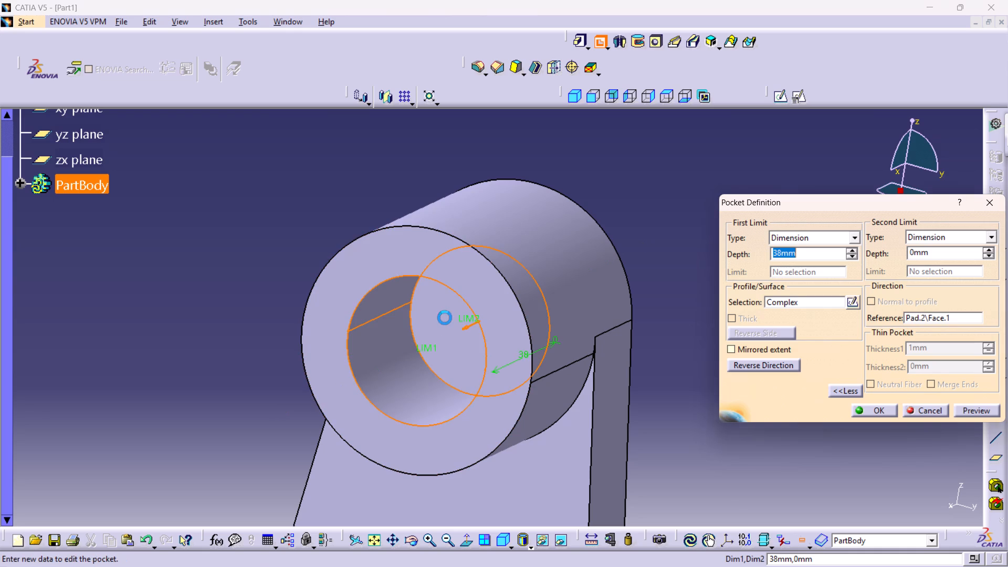
pyautogui.click(857, 243)
pyautogui.click(795, 265)
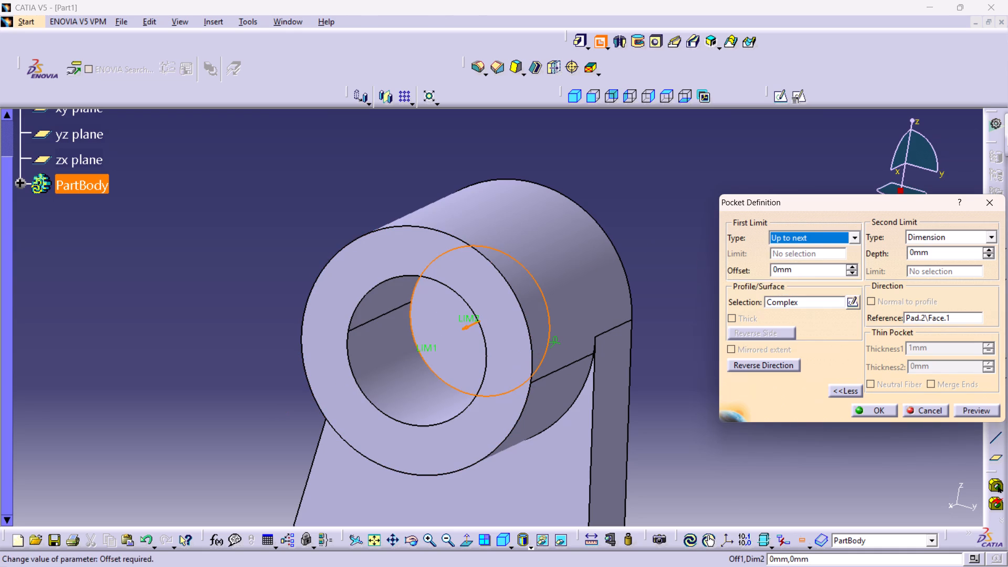
pyautogui.click(852, 240)
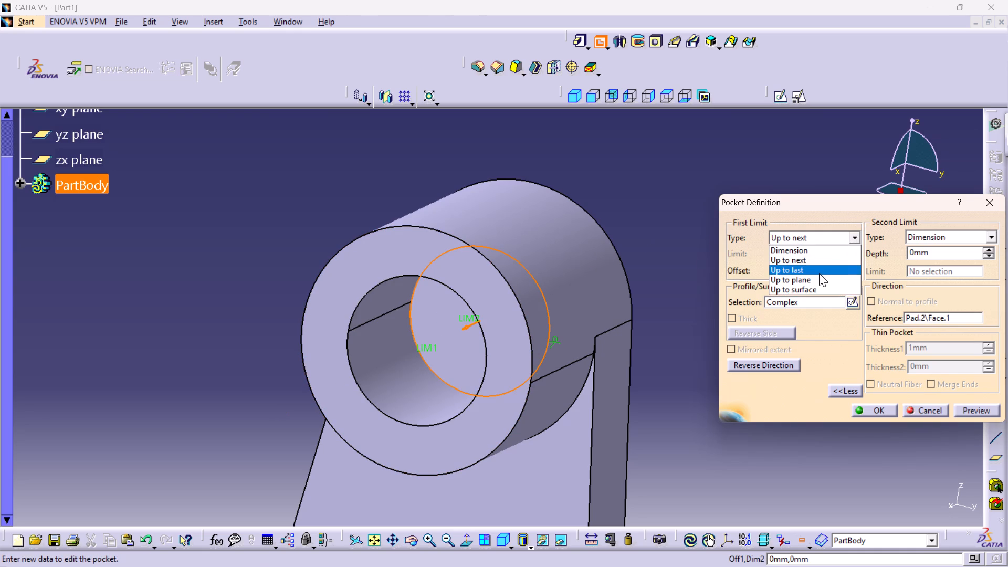
pyautogui.click(778, 366)
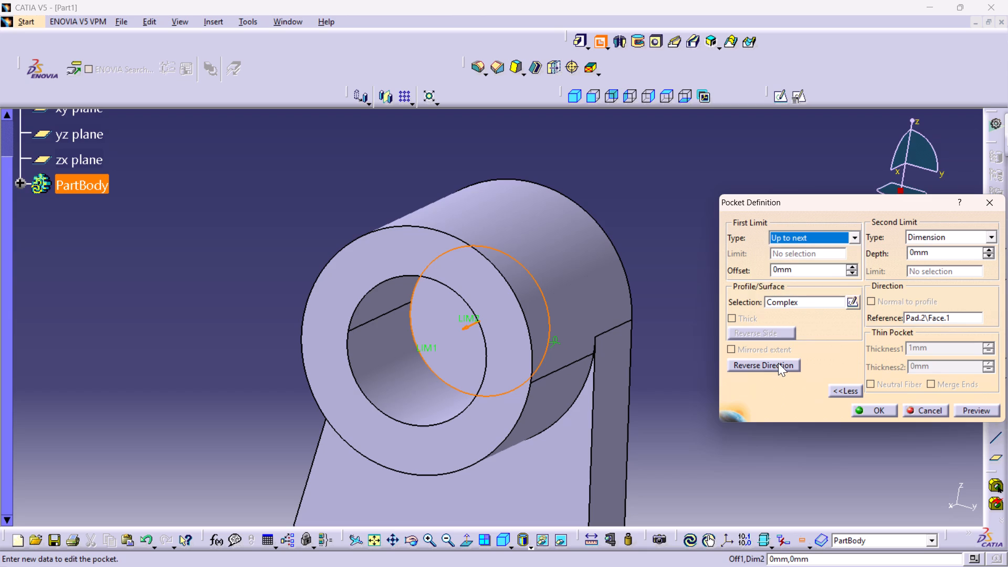
pyautogui.click(772, 363)
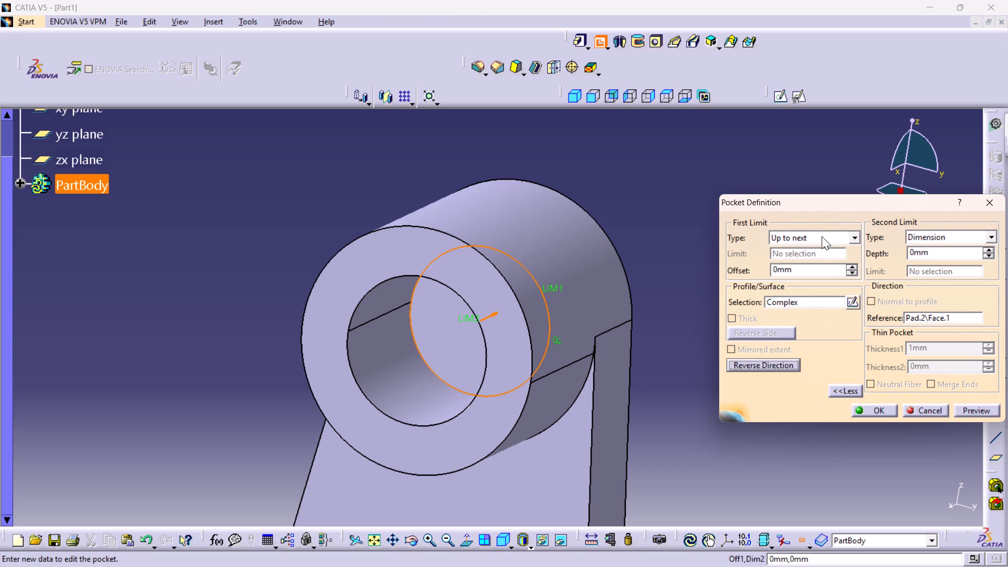
pyautogui.click(884, 411)
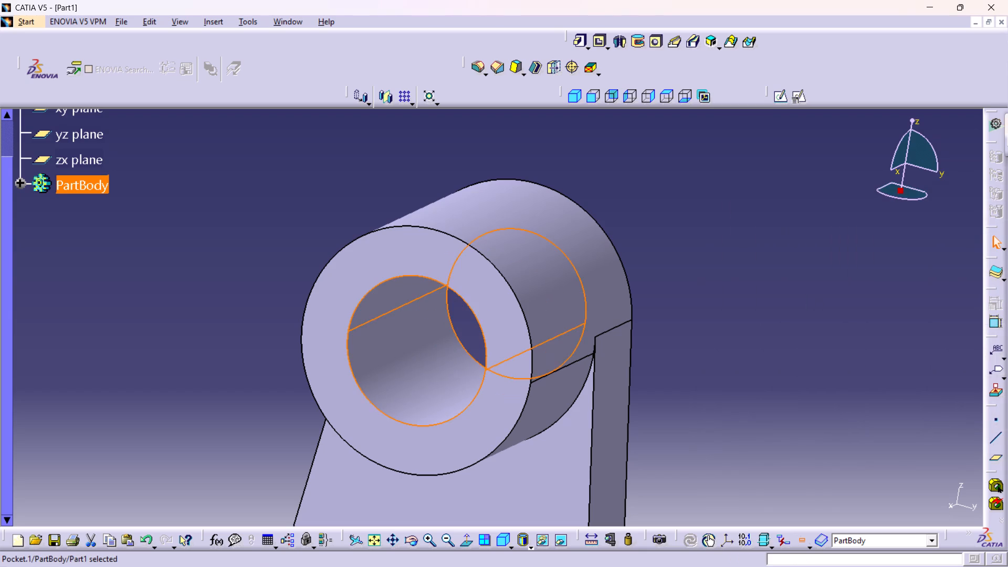
pyautogui.click(745, 418)
# Examine the whole part, including the bored ring boss, arm and keyed hub, in the standard isometric view.
pyautogui.moveTo(730, 402); pyautogui.dragTo(787, 510, button='middle')
pyautogui.rightClick(730, 401)
pyautogui.moveTo(686, 416); pyautogui.dragTo(689, 416, button='middle')
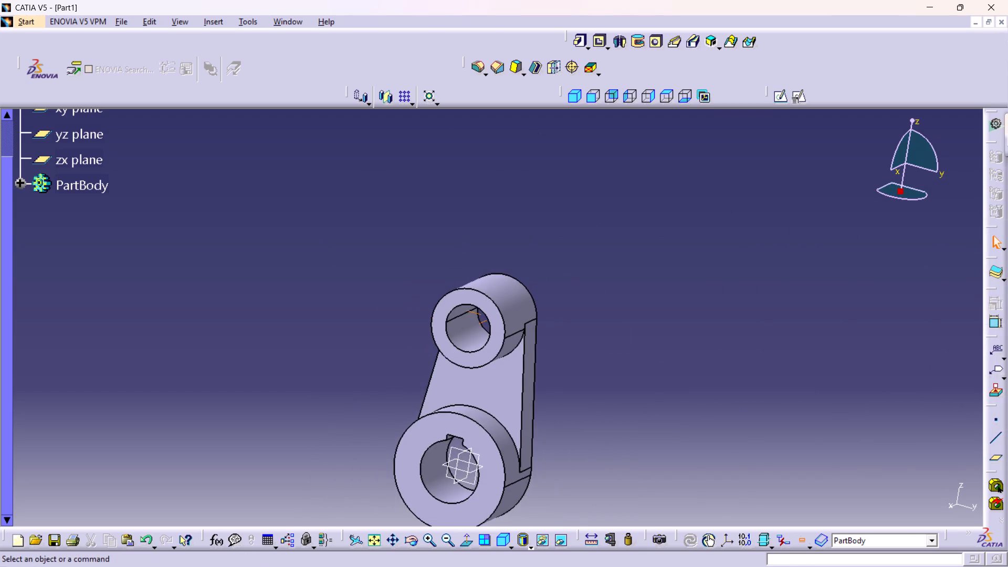
pyautogui.moveTo(689, 416); pyautogui.dragTo(801, 354, button='middle')
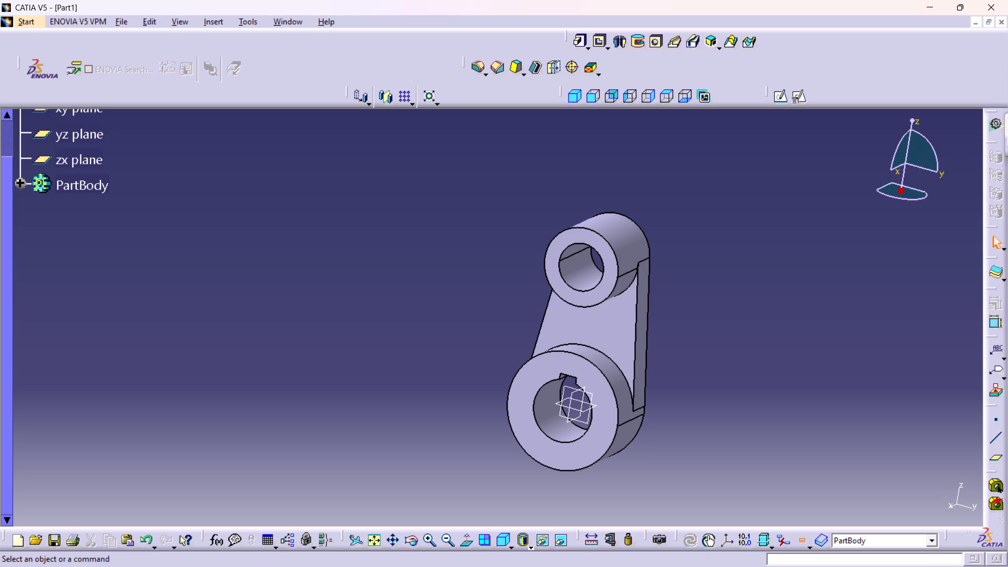
pyautogui.moveTo(691, 386); pyautogui.dragTo(623, 396, button='middle')
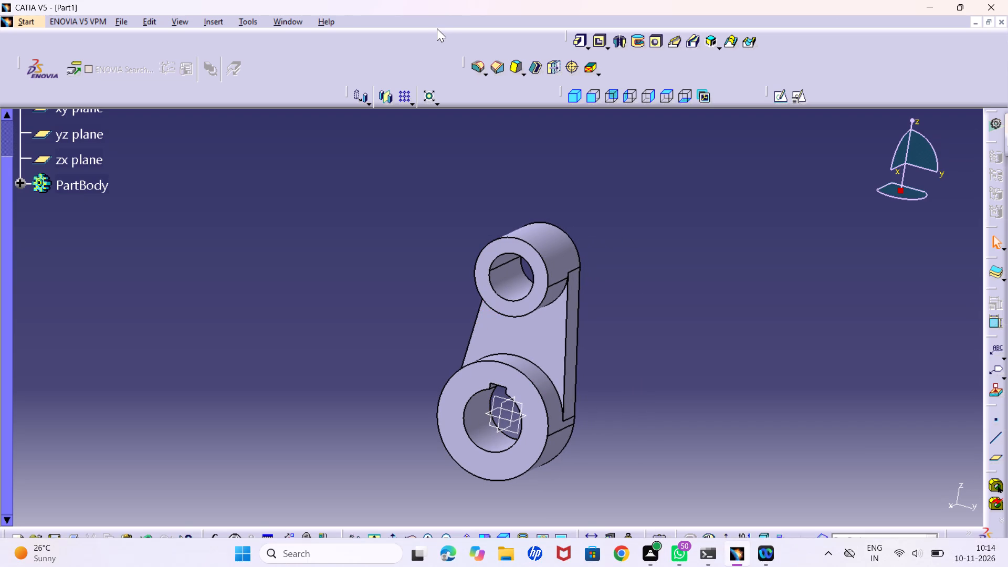
pyautogui.click(574, 98)
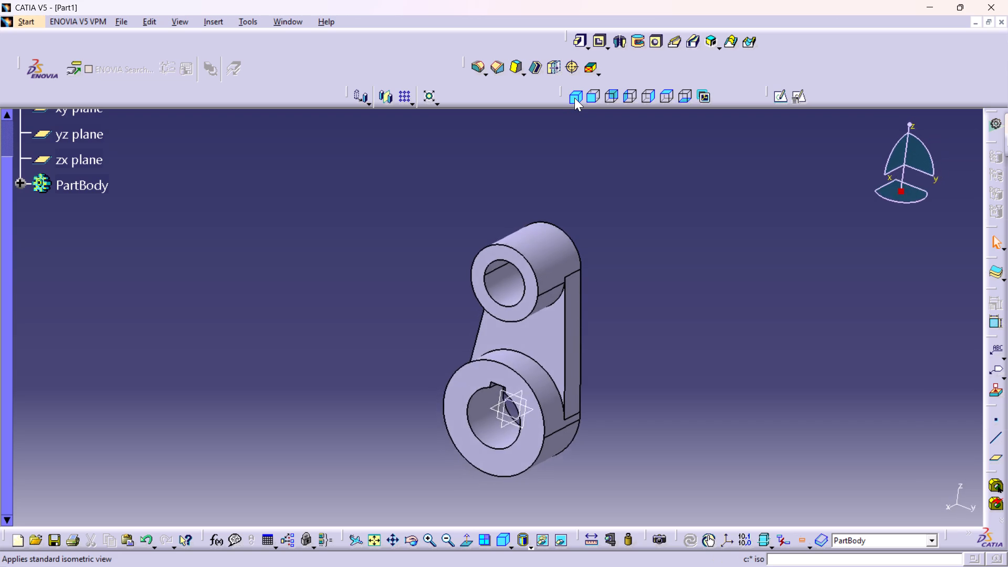
pyautogui.moveTo(639, 363); pyautogui.dragTo(633, 355, button='middle')
pyautogui.rightClick(639, 363)
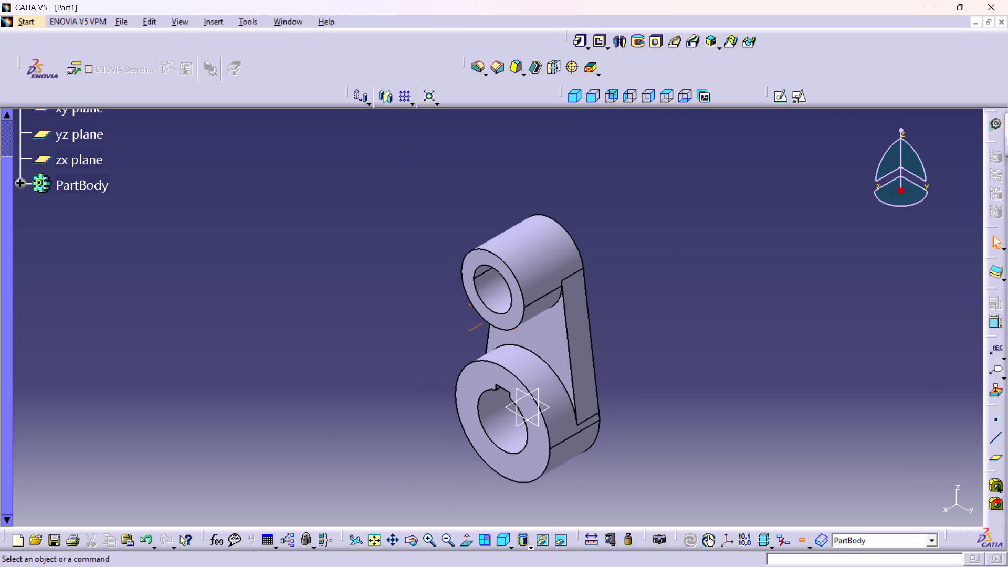
pyautogui.moveTo(633, 355); pyautogui.dragTo(628, 350, button='middle')
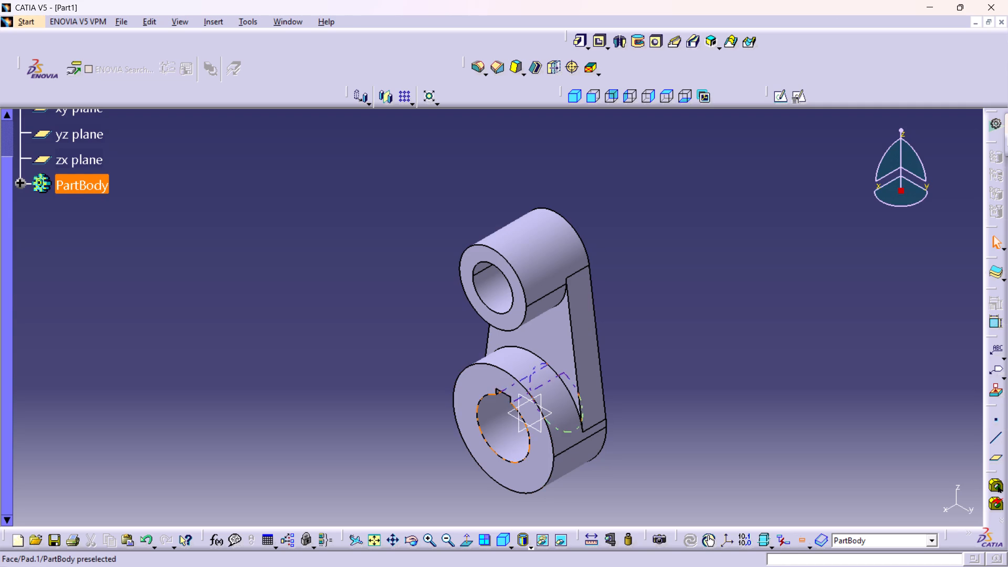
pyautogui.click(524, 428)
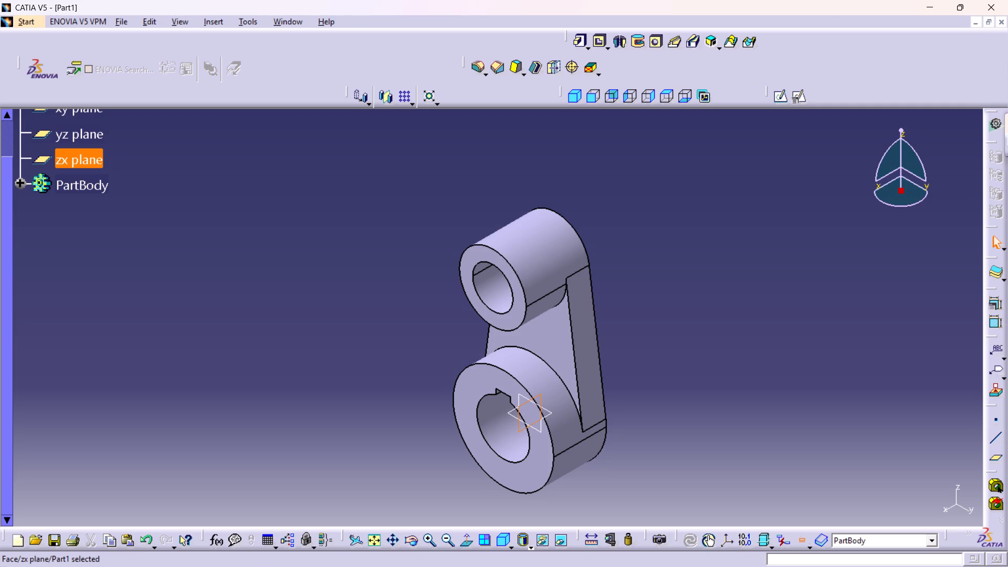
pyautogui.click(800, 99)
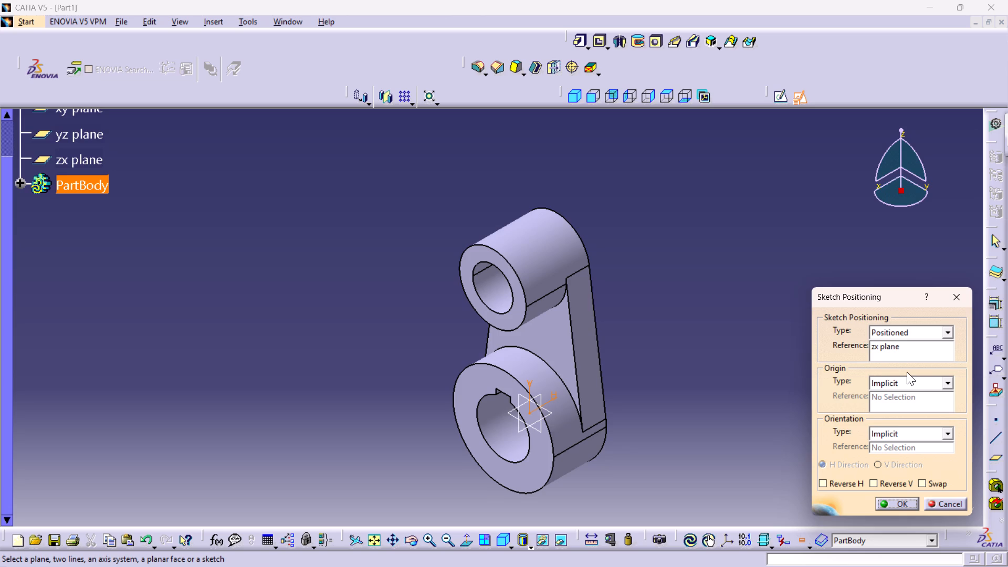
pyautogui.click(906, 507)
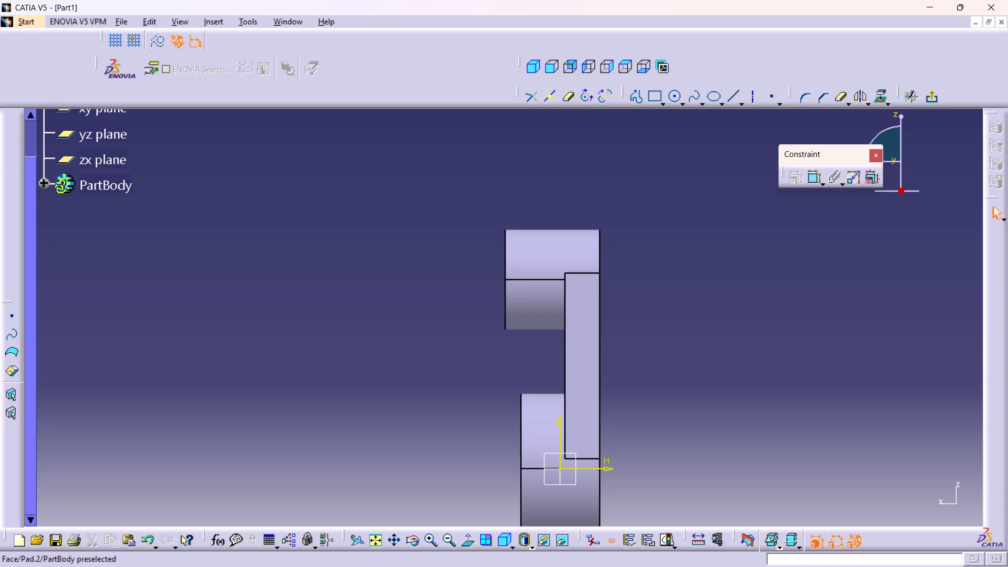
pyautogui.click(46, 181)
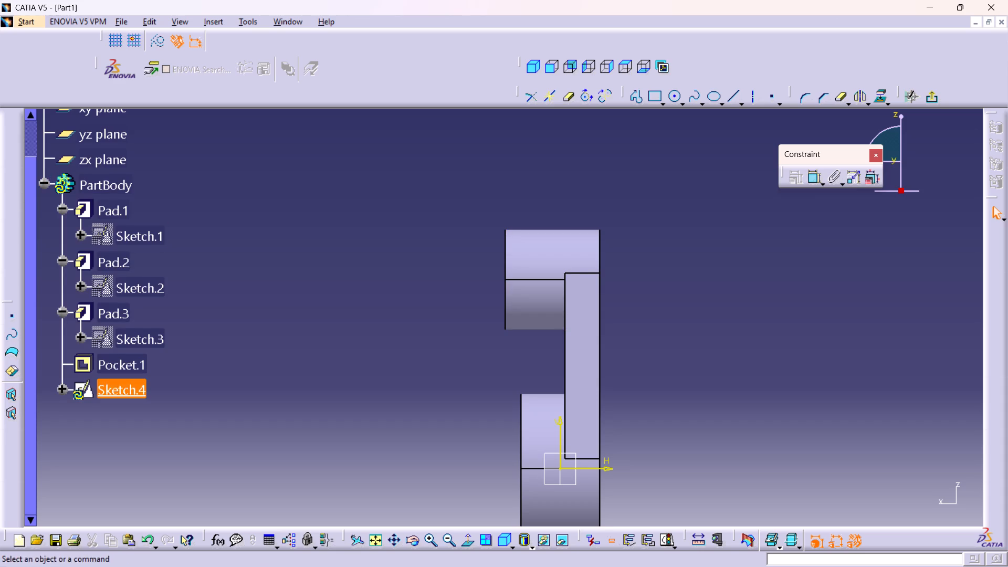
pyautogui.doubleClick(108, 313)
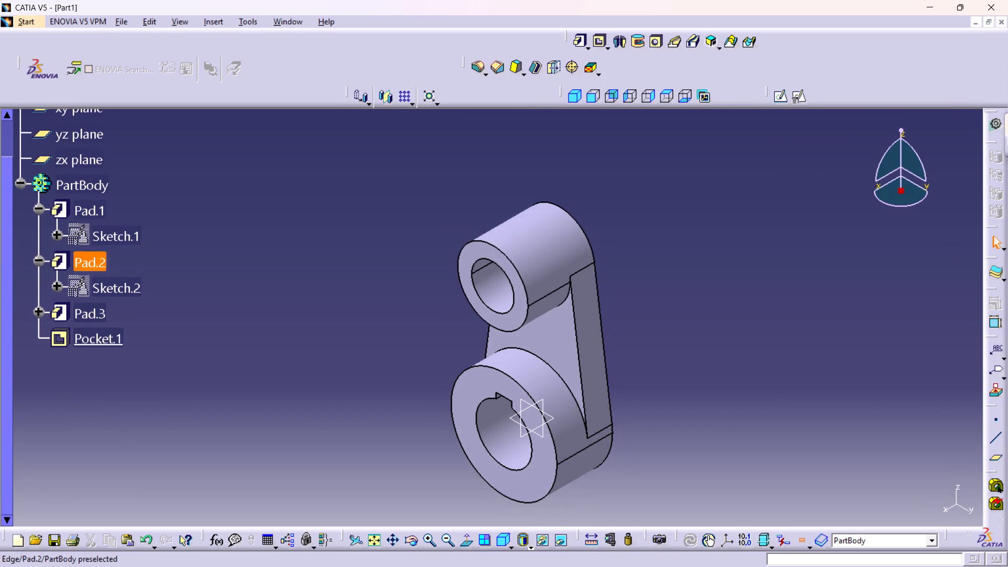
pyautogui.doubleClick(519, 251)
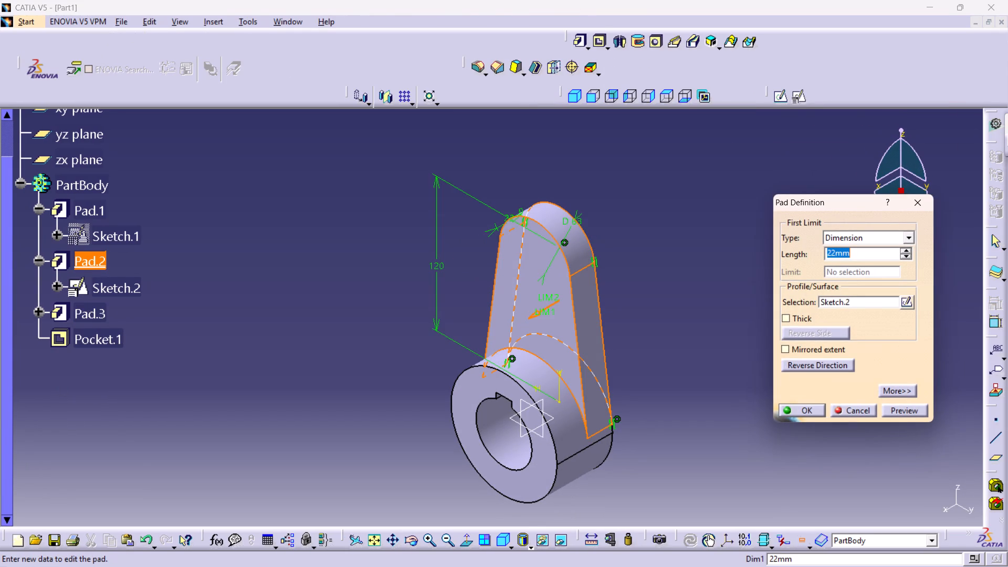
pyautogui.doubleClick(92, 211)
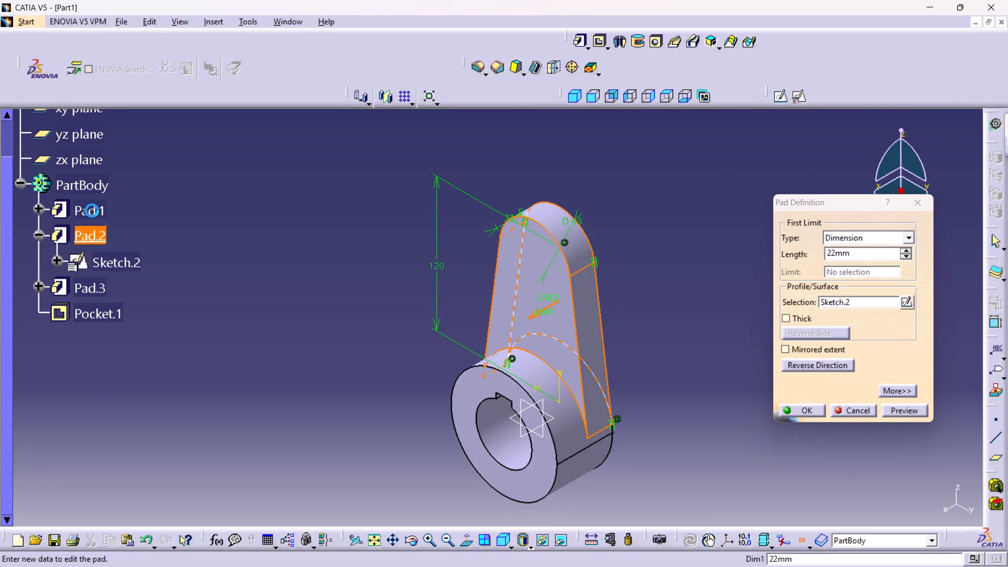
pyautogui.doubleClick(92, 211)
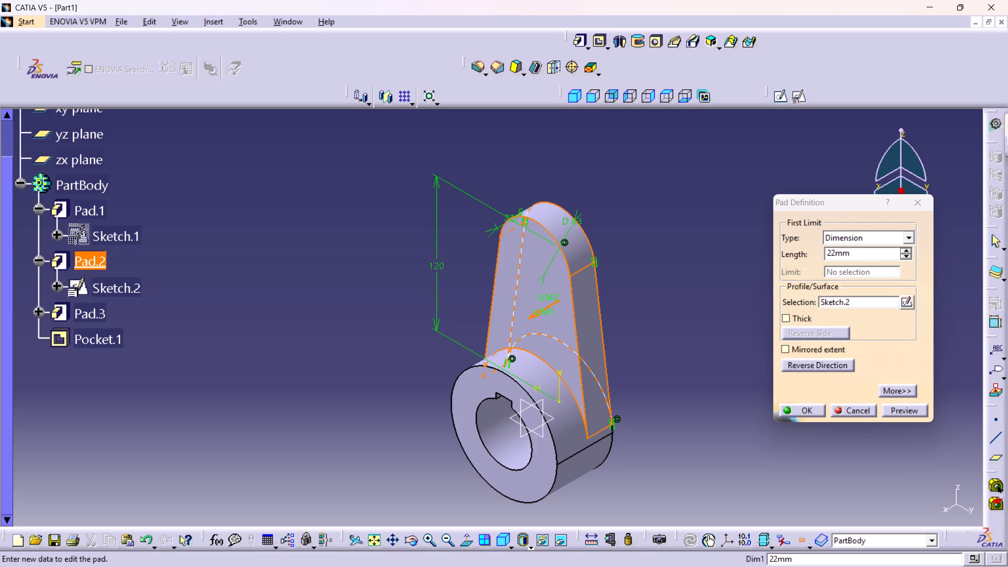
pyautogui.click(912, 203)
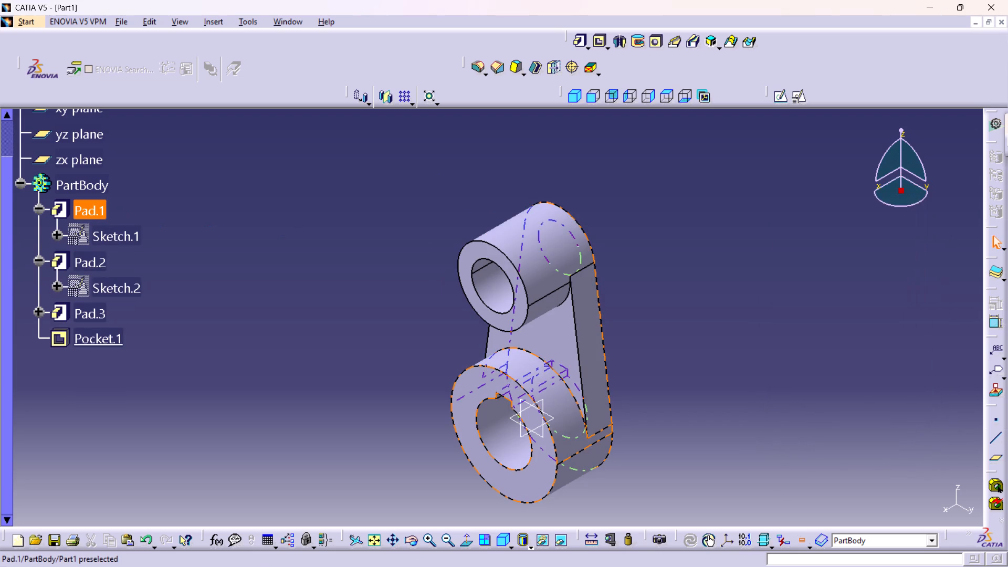
# Set the ring boss pad's length to 38-22, giving 16 mm.
pyautogui.doubleClick(85, 320)
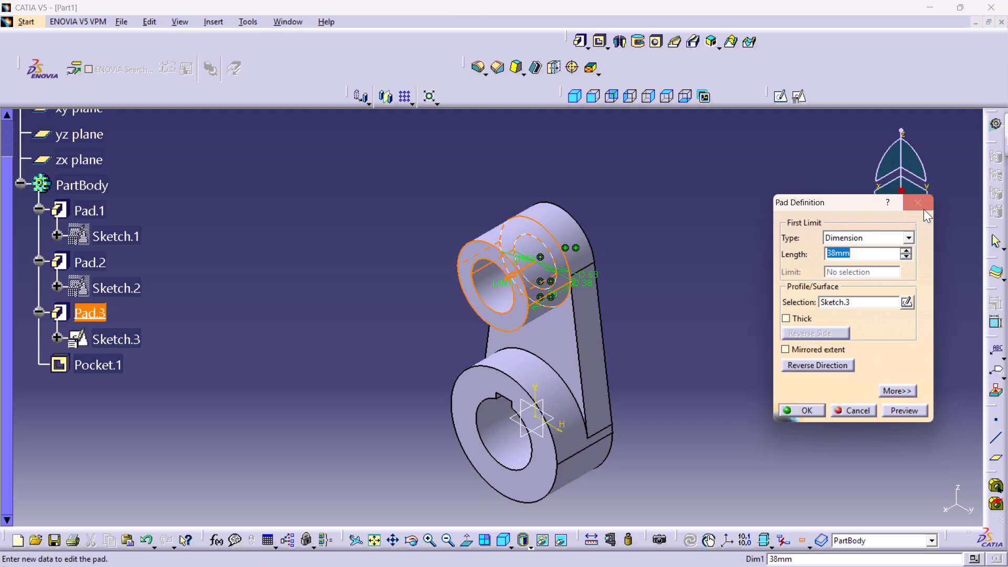
pyautogui.doubleClick(856, 254)
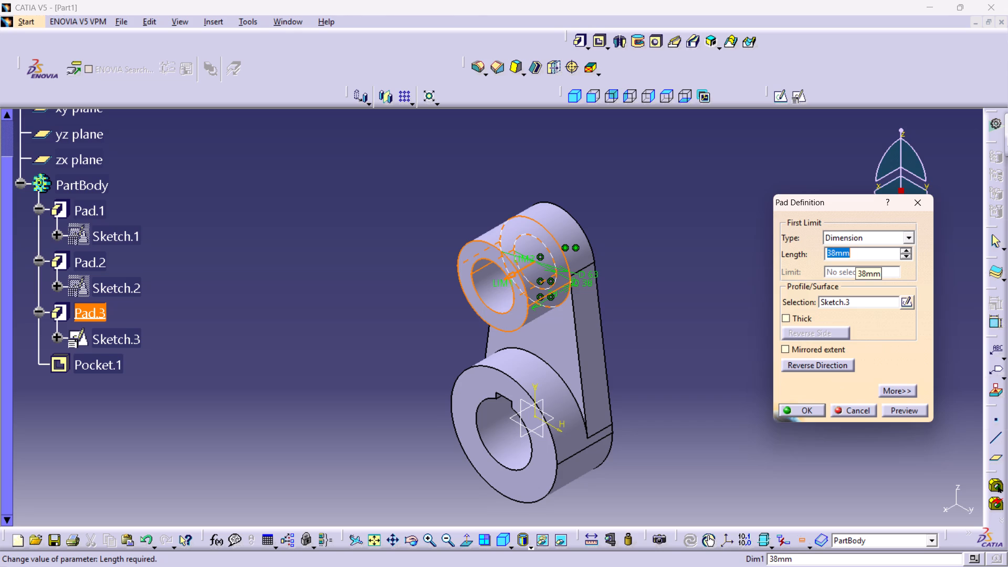
pyautogui.write('38-22')
pyautogui.press('Return')
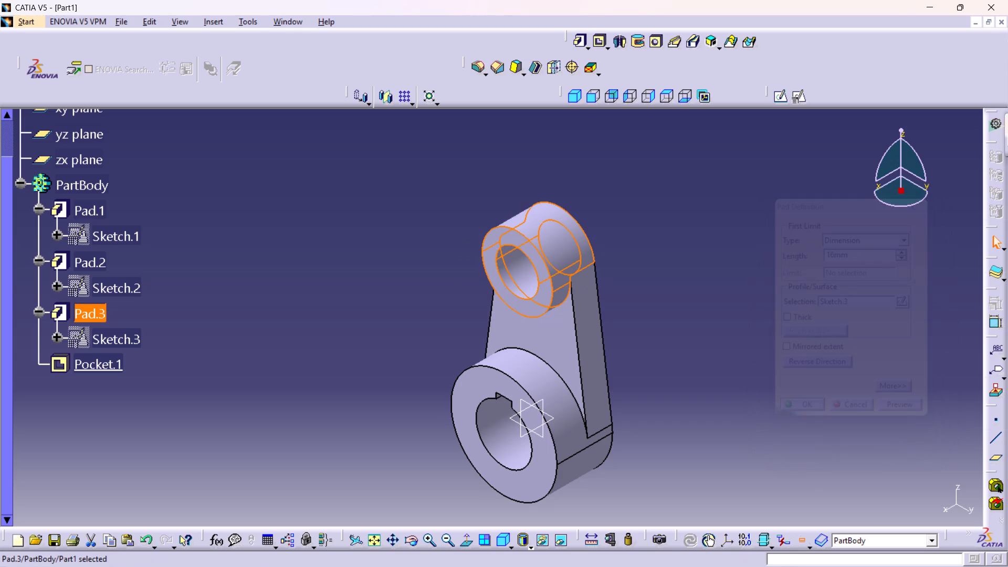
pyautogui.click(785, 283)
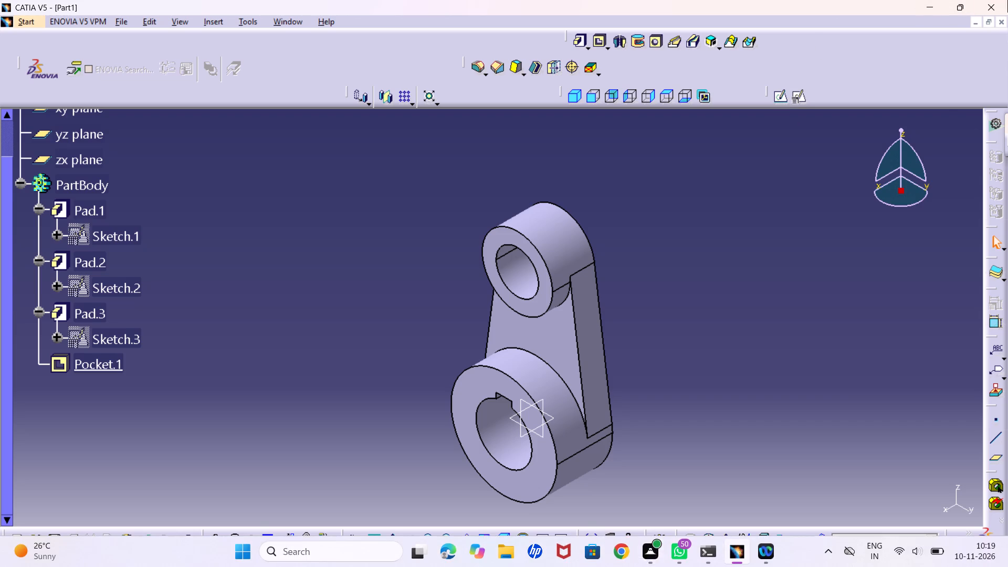
# Start a positioned sketch on the zx plane with implicit origin and orientation.
pyautogui.moveTo(605, 365); pyautogui.dragTo(604, 365, button='middle')
pyautogui.rightClick(605, 365)
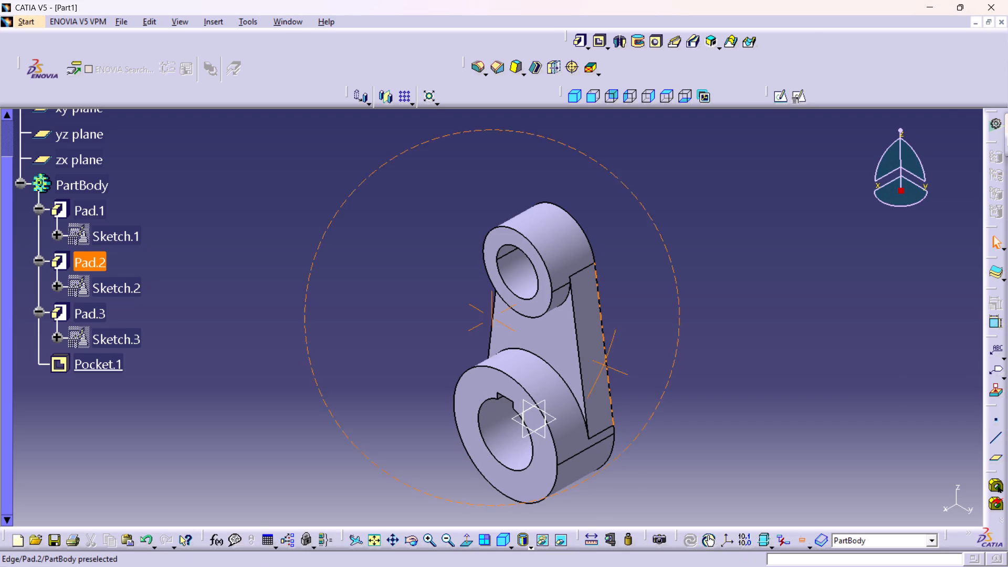
pyautogui.moveTo(604, 365); pyautogui.dragTo(604, 360, button='middle')
pyautogui.rightClick(604, 365)
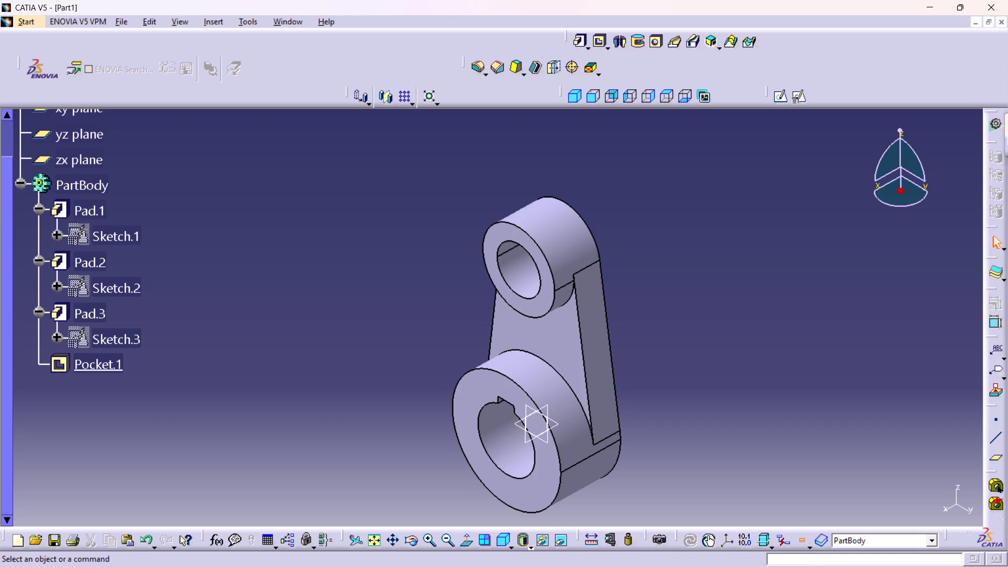
pyautogui.moveTo(669, 375); pyautogui.dragTo(634, 354, button='middle')
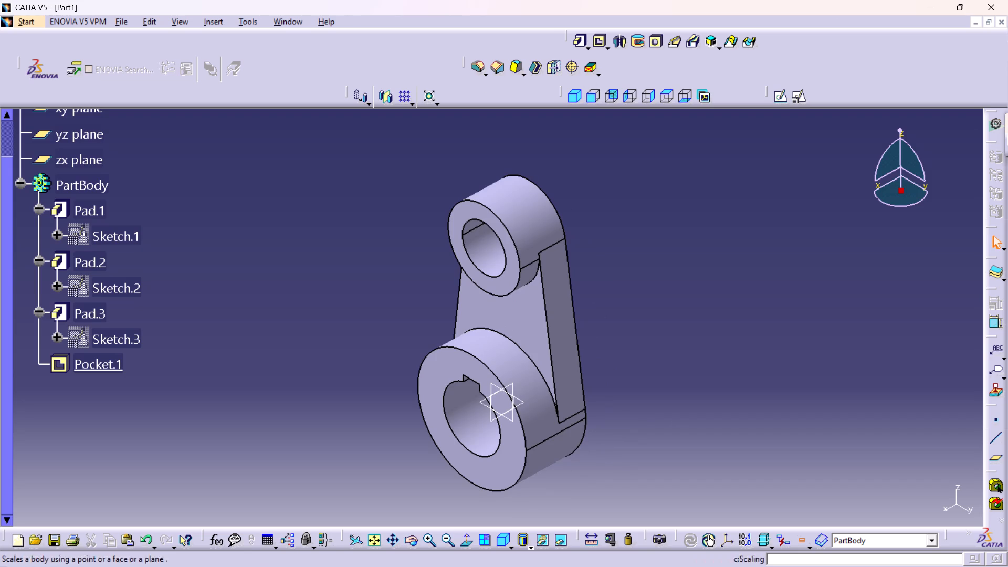
pyautogui.click(492, 416)
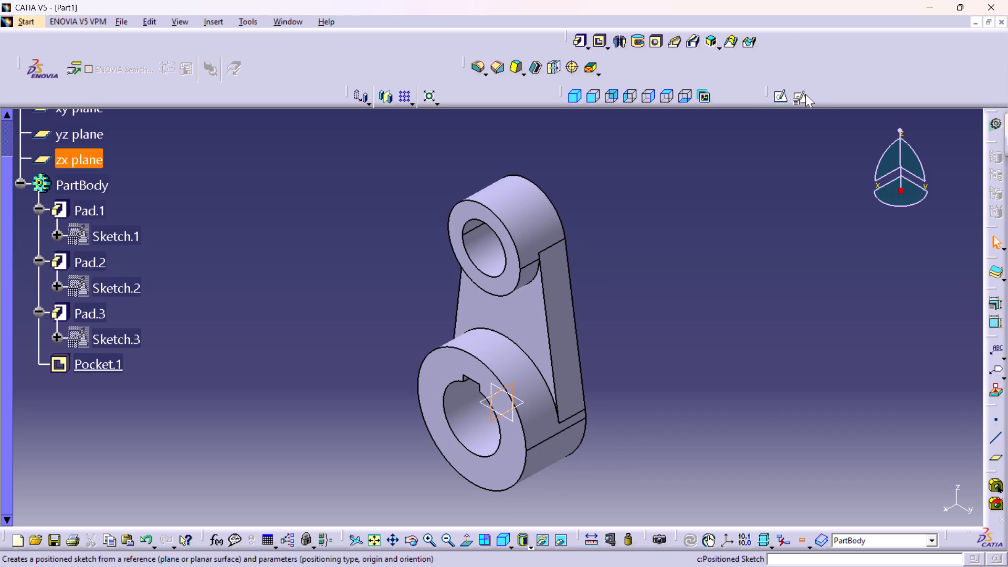
pyautogui.click(801, 96)
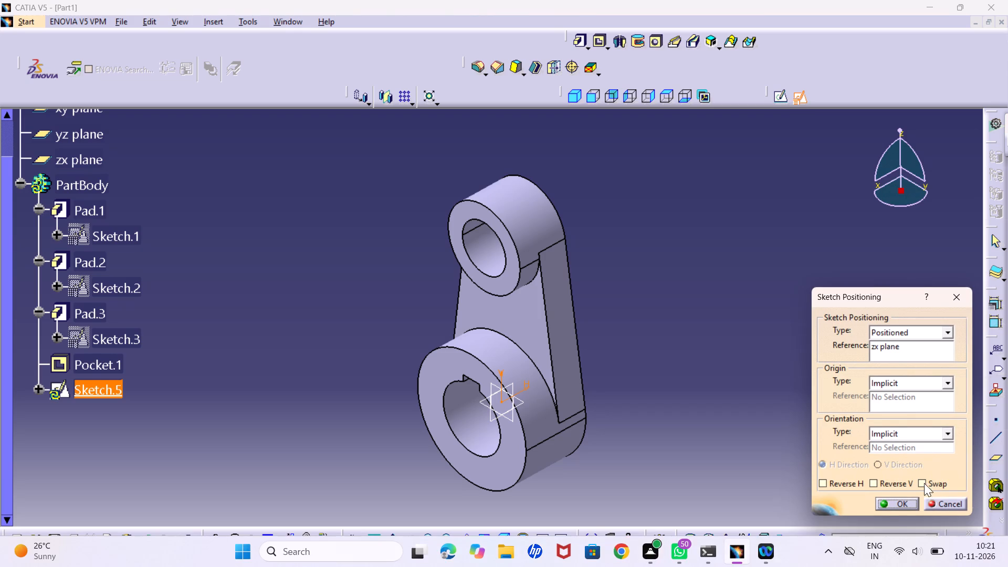
pyautogui.click(888, 509)
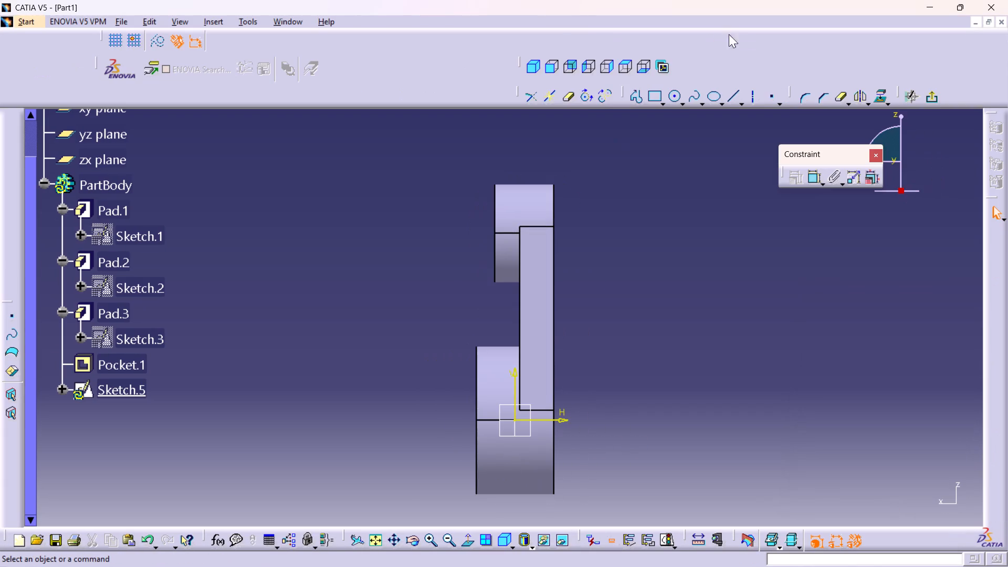
# Sketch an open slanted line about 33 mm long from near the ring boss's lower outer corner towards the hub's upper outer corner.
pyautogui.moveTo(618, 266); pyautogui.dragTo(647, 310, button='middle')
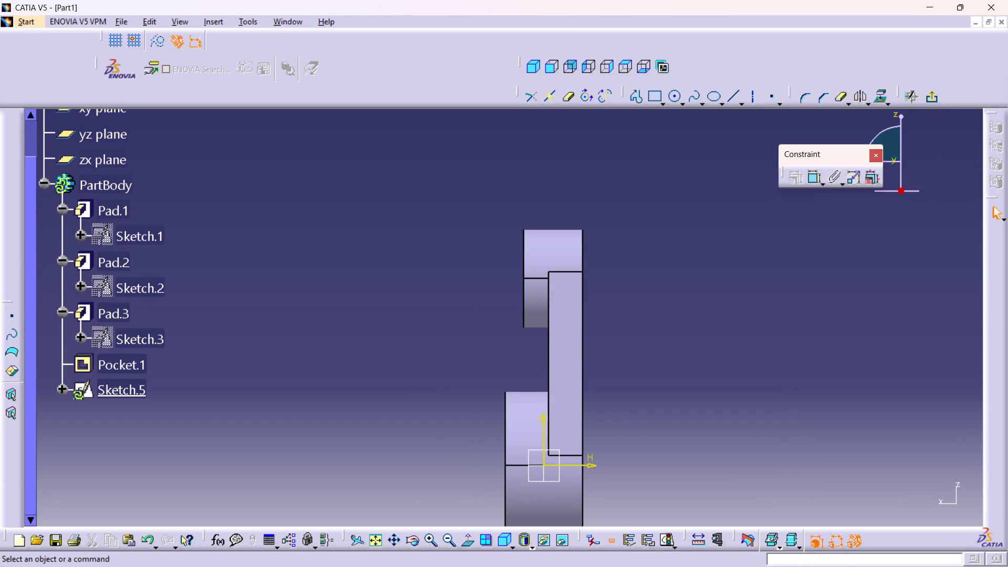
pyautogui.doubleClick(632, 96)
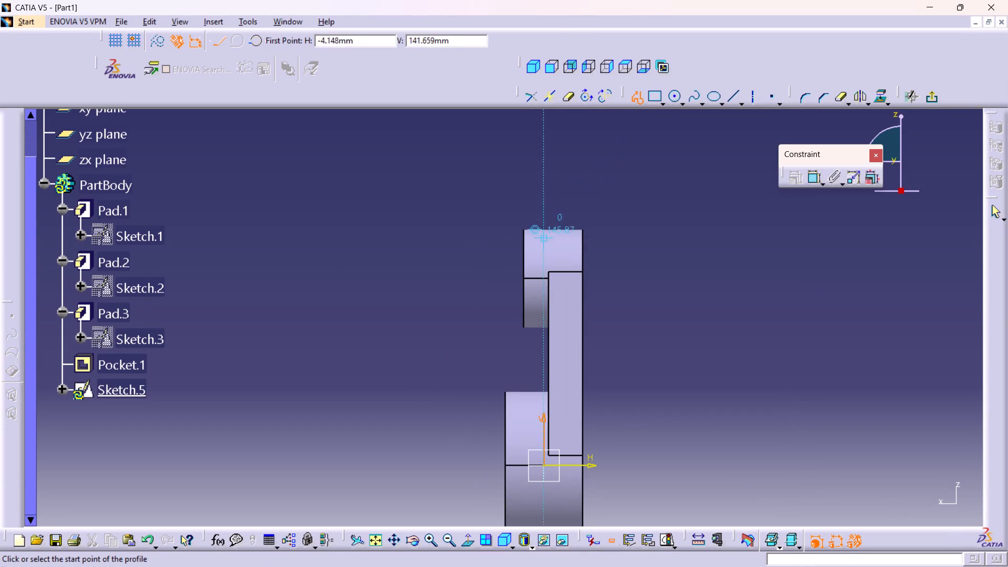
pyautogui.click(522, 332)
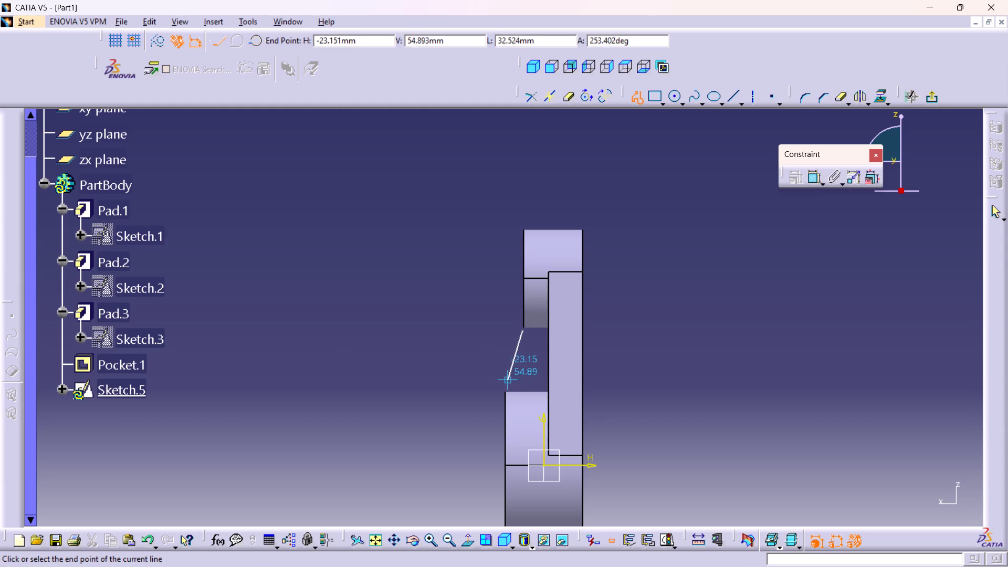
pyautogui.click(508, 381)
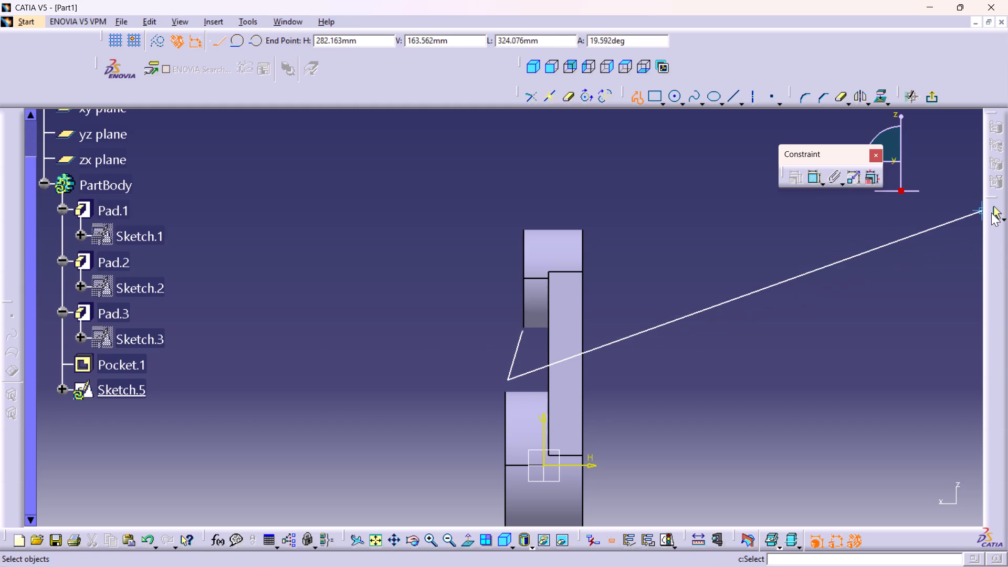
pyautogui.click(999, 206)
pyautogui.click(601, 415)
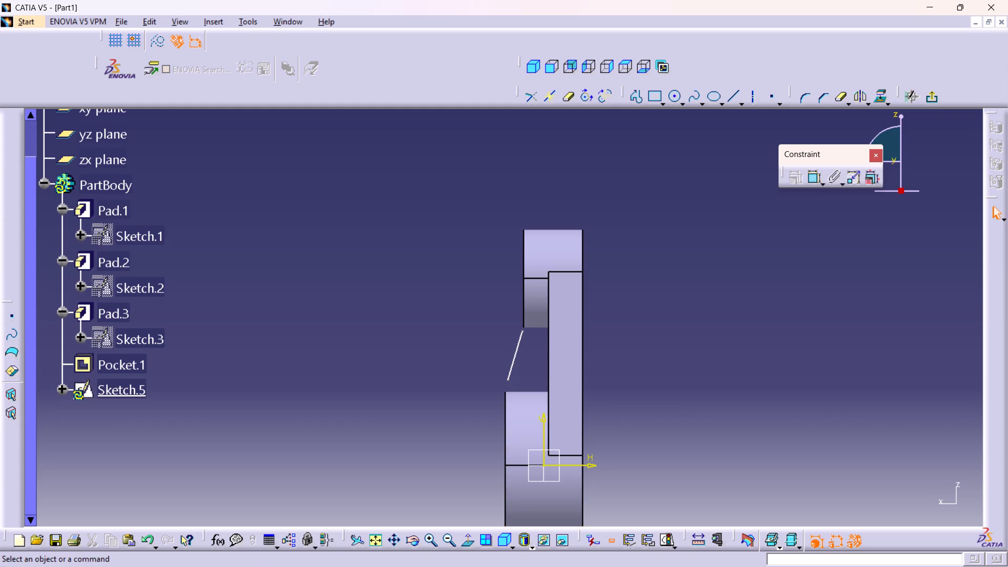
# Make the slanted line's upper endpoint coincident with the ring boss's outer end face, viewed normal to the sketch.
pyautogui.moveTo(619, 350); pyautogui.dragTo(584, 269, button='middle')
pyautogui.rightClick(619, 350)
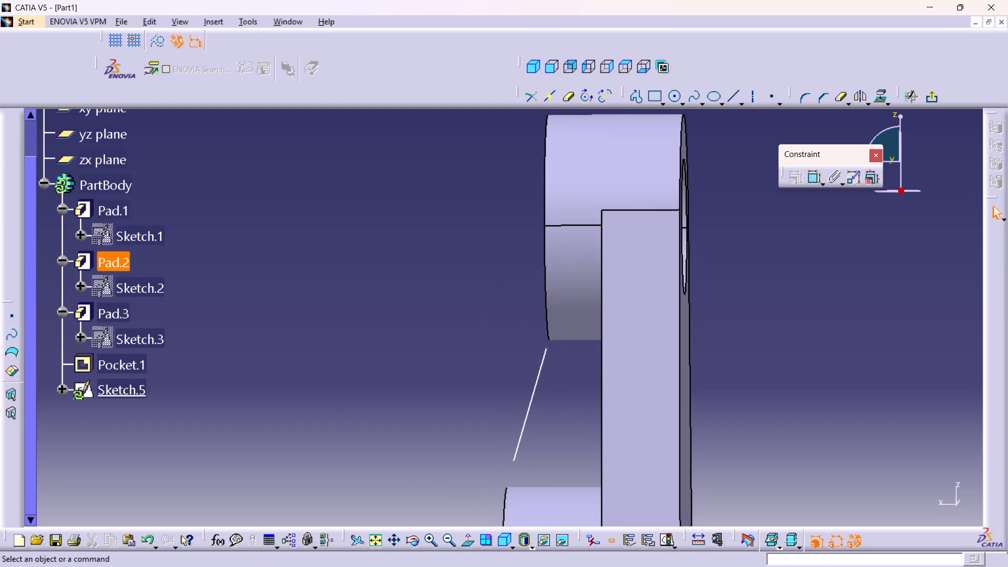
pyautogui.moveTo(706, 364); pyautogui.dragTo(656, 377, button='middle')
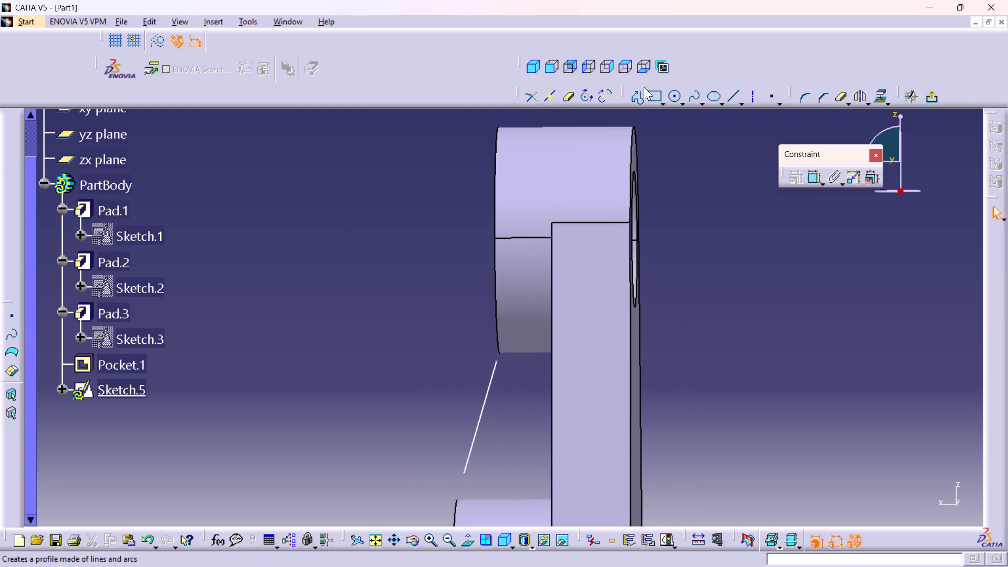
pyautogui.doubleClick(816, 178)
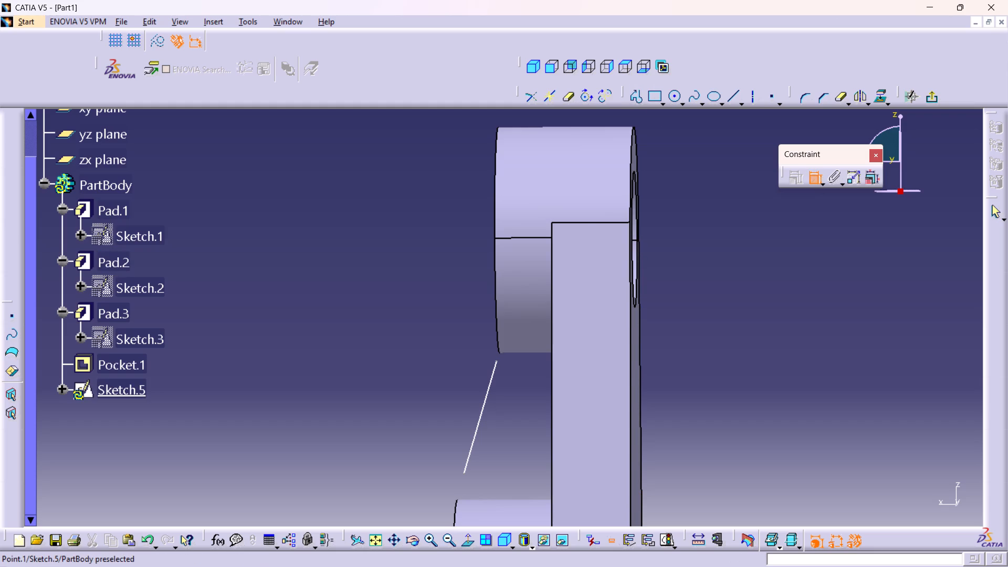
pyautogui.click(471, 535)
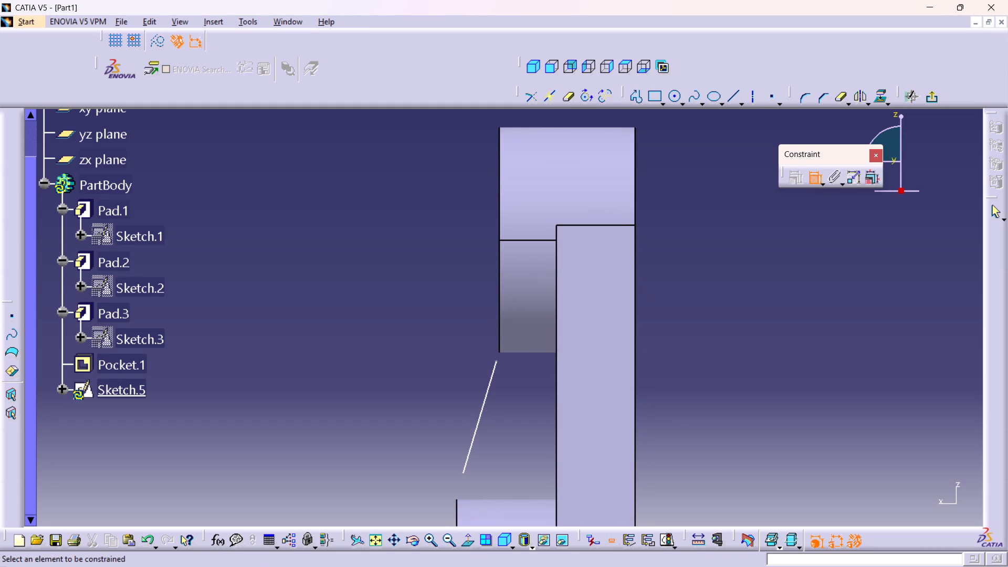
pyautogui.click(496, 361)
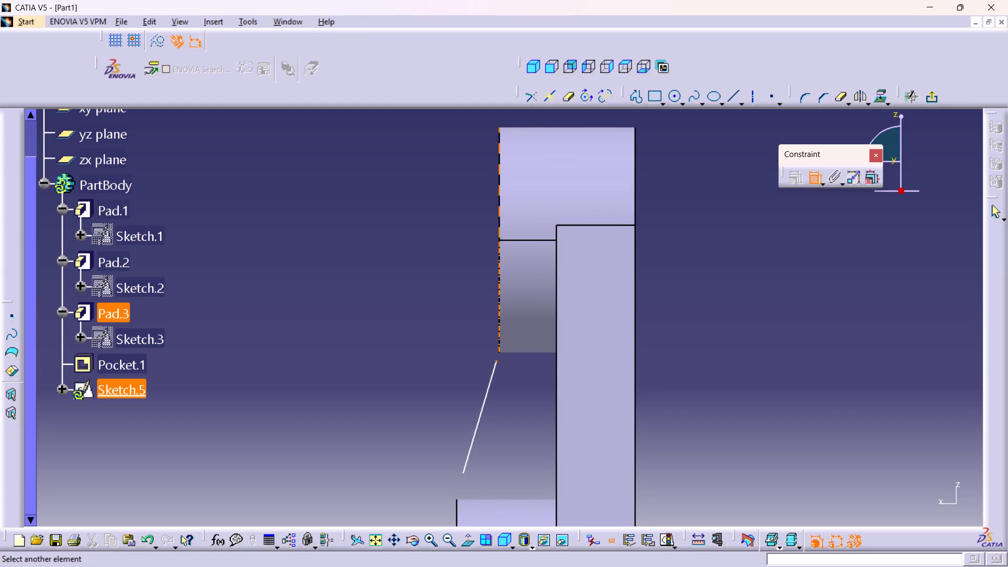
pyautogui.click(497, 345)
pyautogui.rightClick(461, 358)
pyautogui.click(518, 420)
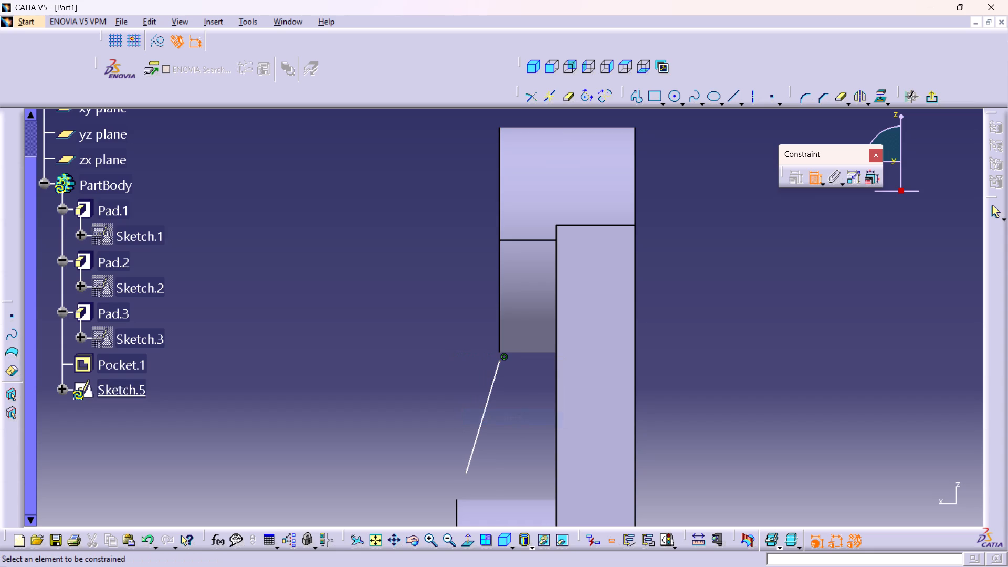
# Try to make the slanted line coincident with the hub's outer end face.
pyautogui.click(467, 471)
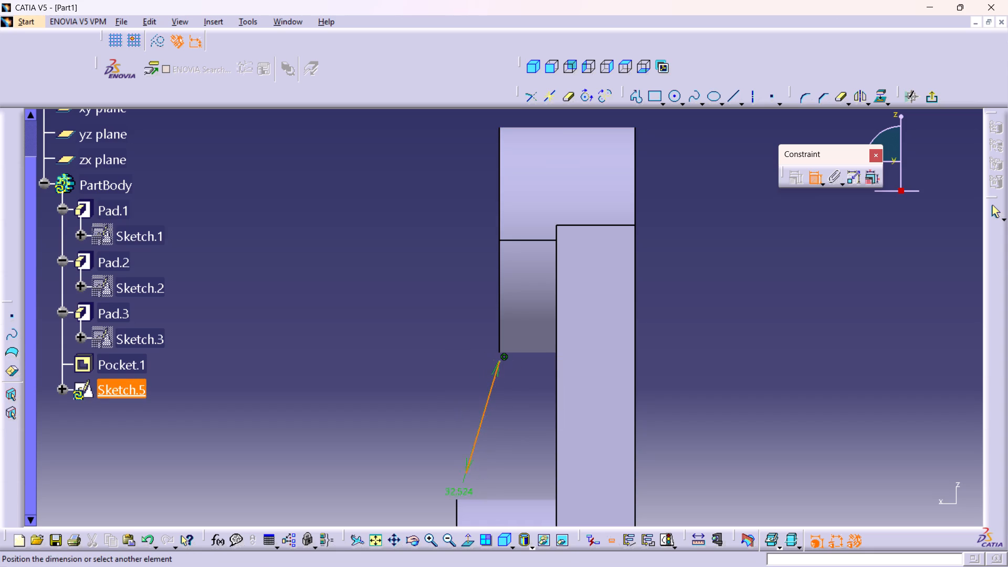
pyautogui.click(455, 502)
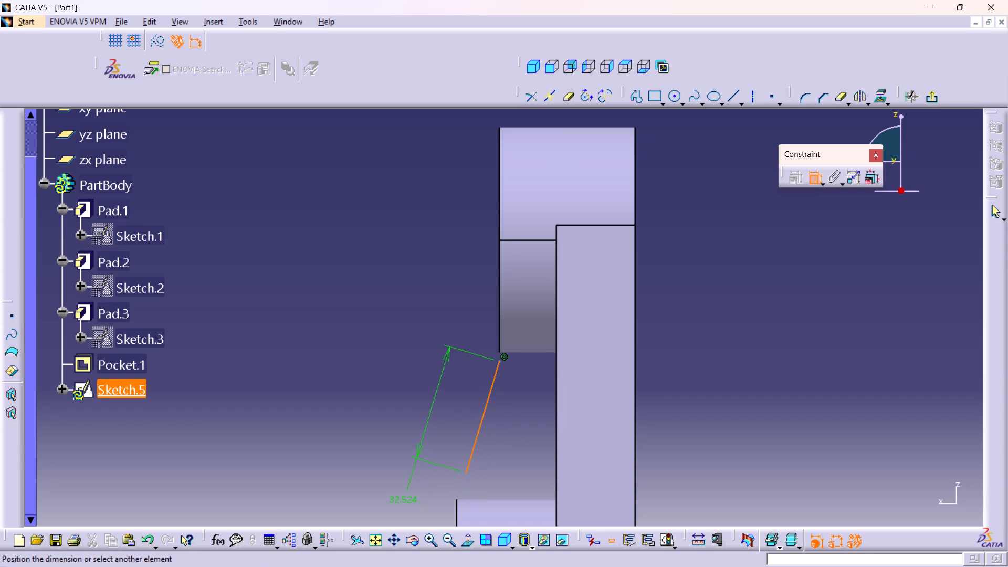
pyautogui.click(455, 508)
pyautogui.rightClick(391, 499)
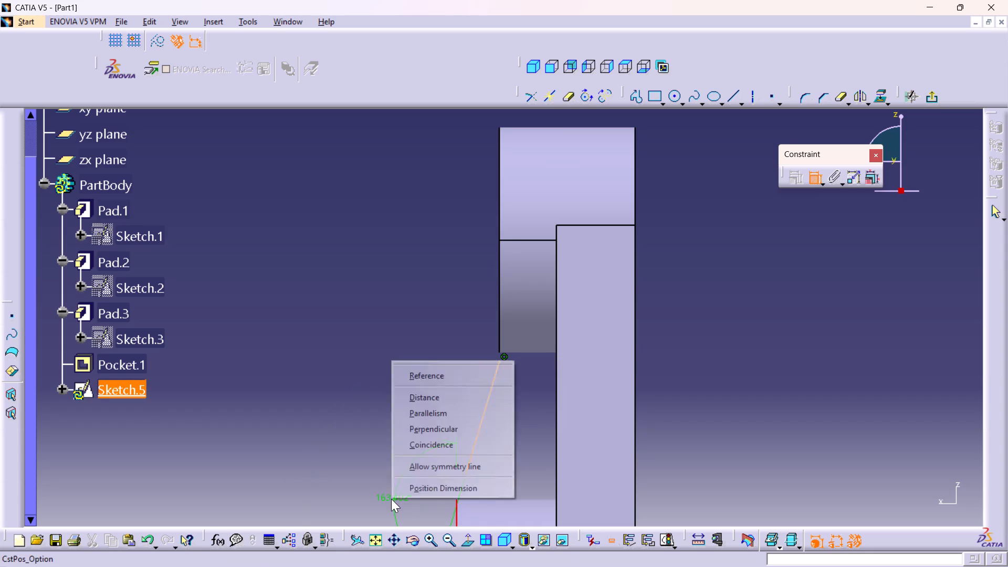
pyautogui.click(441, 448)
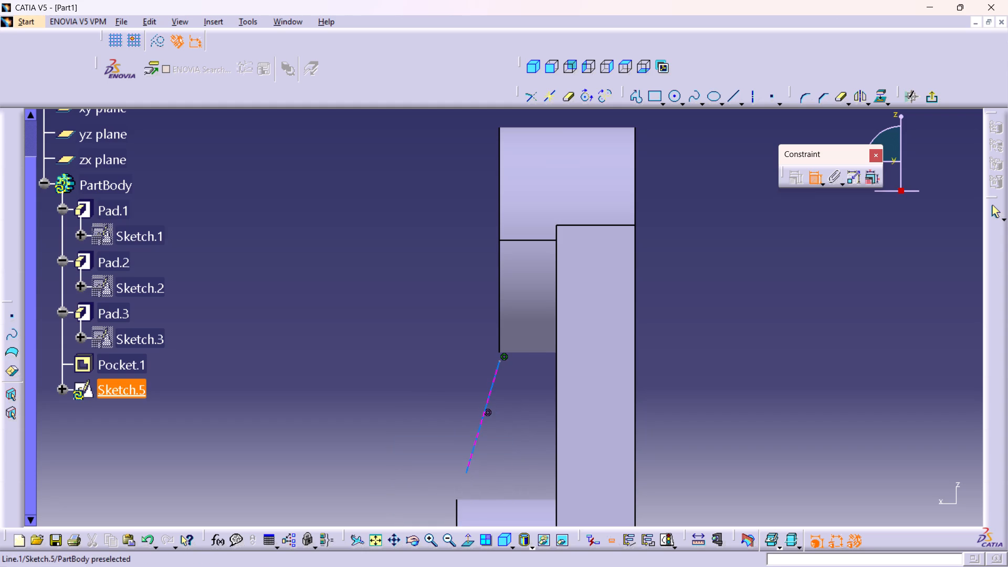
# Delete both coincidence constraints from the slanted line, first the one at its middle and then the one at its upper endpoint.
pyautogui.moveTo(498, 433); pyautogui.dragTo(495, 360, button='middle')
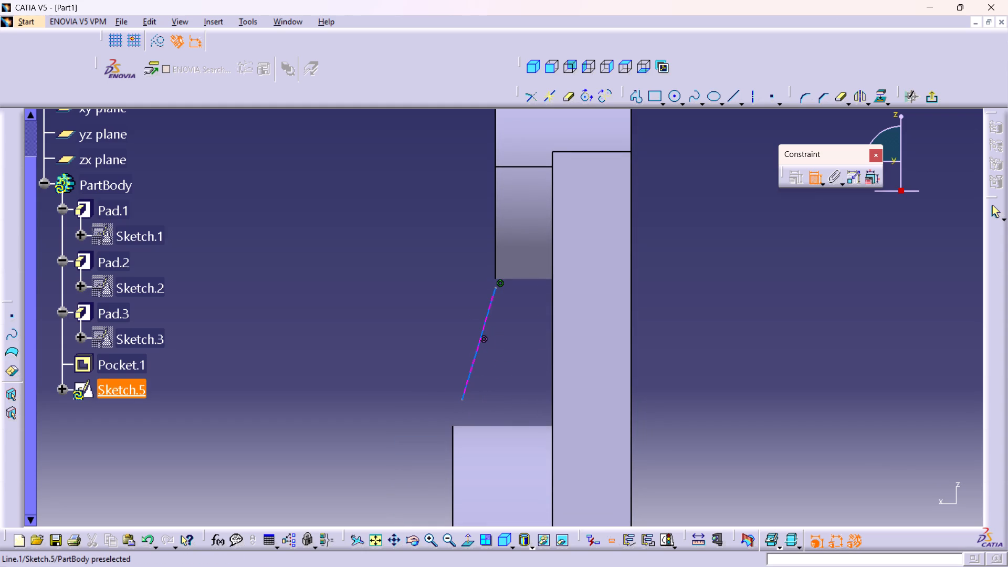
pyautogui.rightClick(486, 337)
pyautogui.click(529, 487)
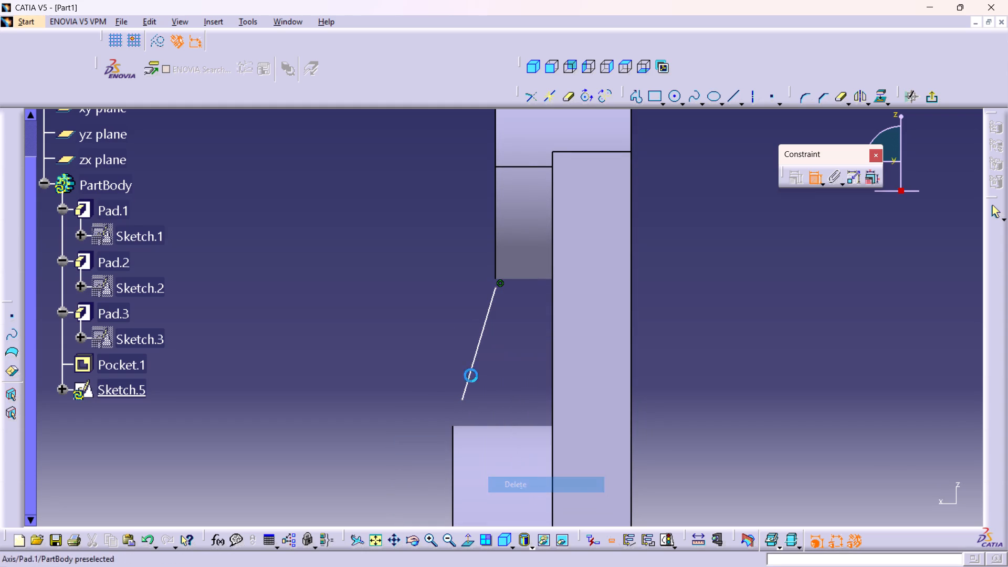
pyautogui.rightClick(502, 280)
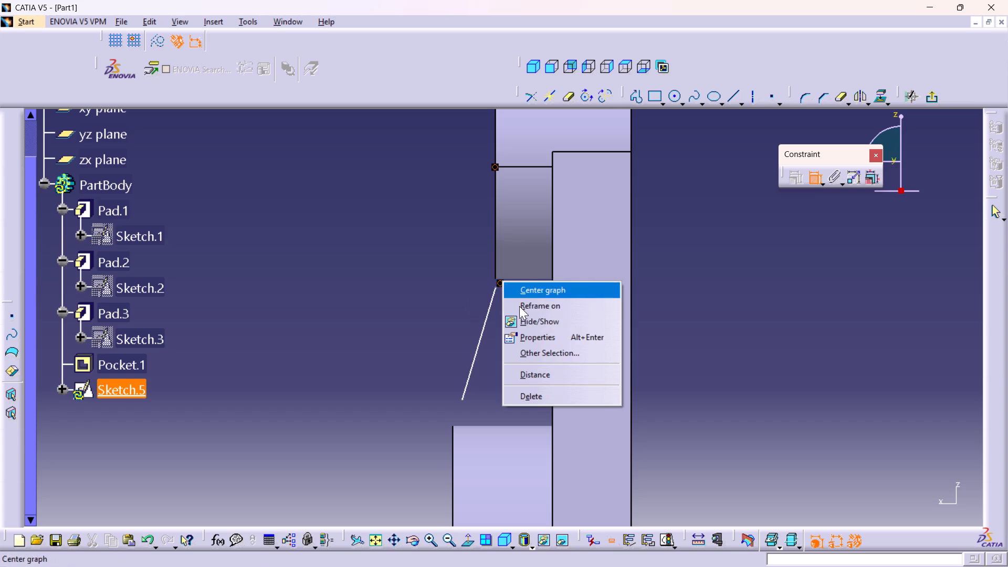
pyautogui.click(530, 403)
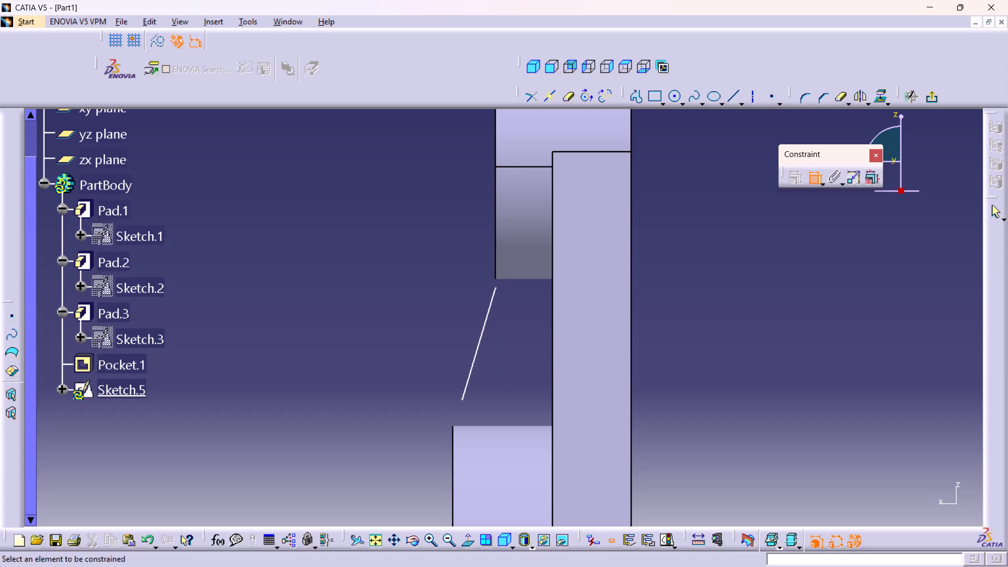
# Delete the slanted line between the ring boss and the hub.
pyautogui.click(495, 289)
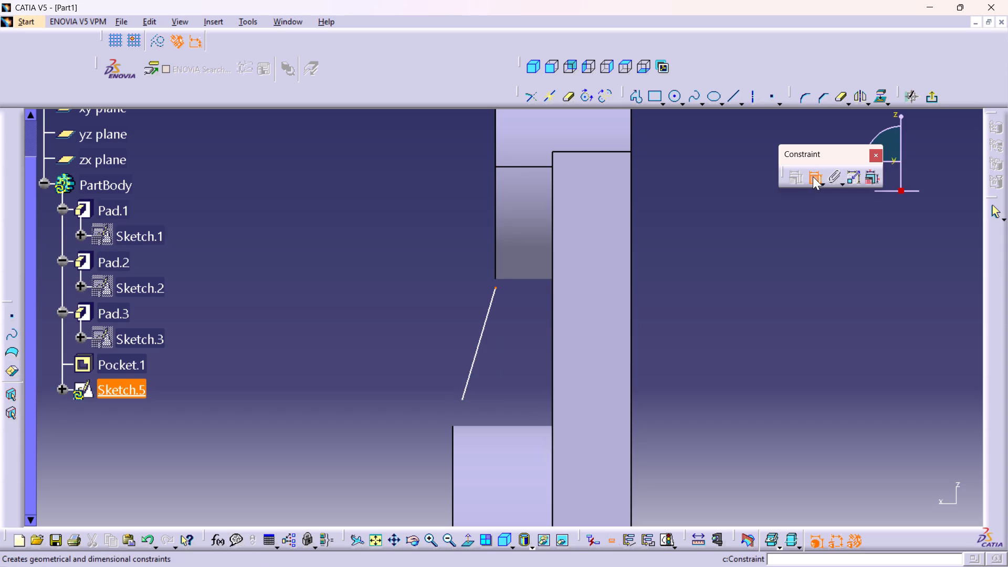
pyautogui.click(817, 176)
pyautogui.rightClick(491, 306)
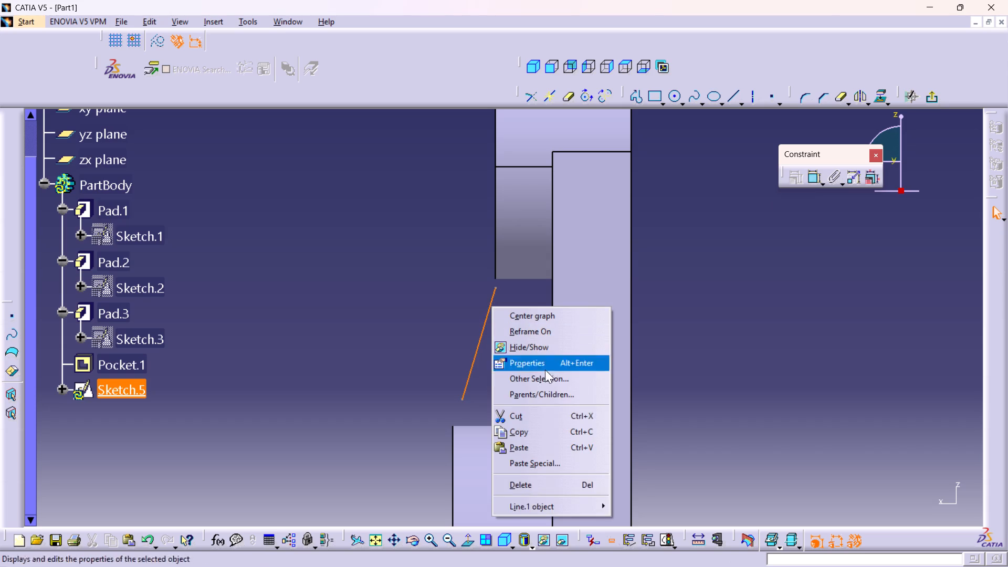
pyautogui.click(530, 487)
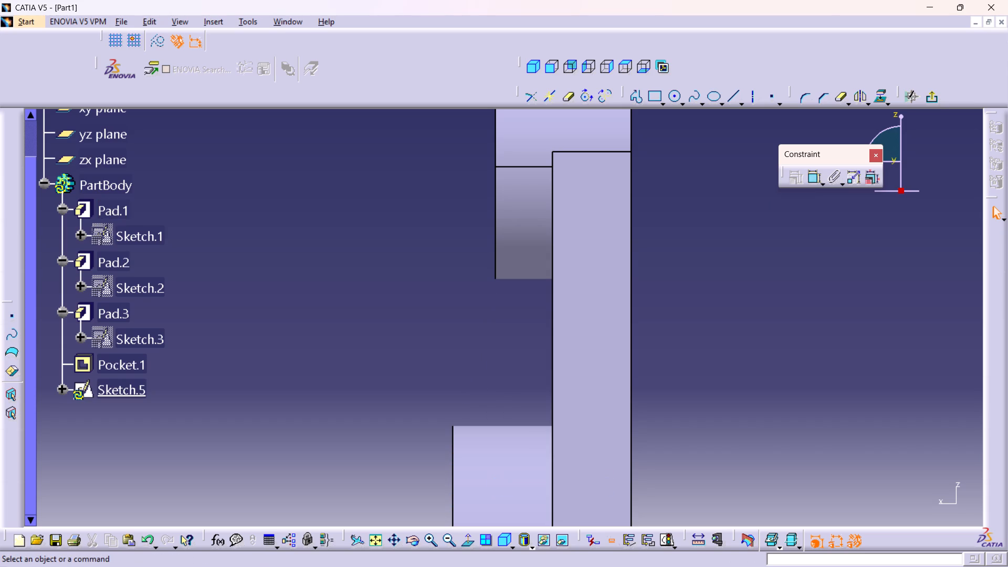
pyautogui.click(728, 176)
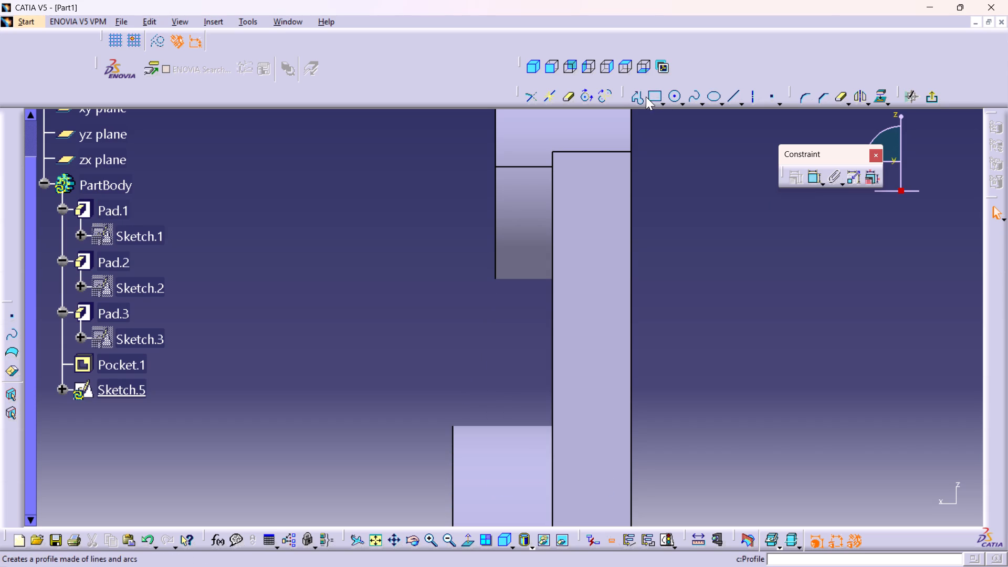
# Sketch a closed trapezoid between ring boss and hub, about 25 mm wide below, 15 mm above and 35 mm high, with its vertical side on the V axis.
pyautogui.click(626, 100)
pyautogui.doubleClick(635, 98)
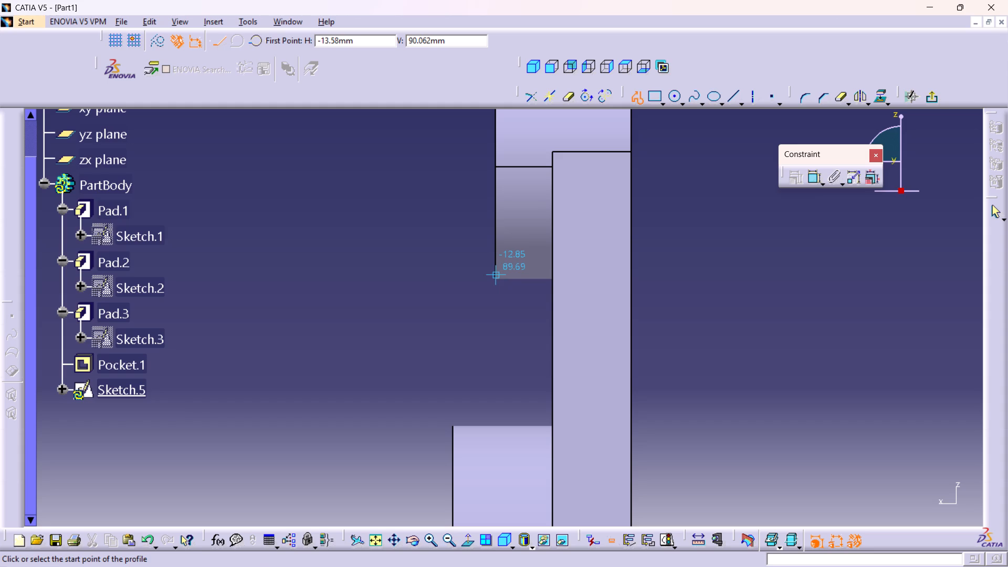
pyautogui.click(489, 288)
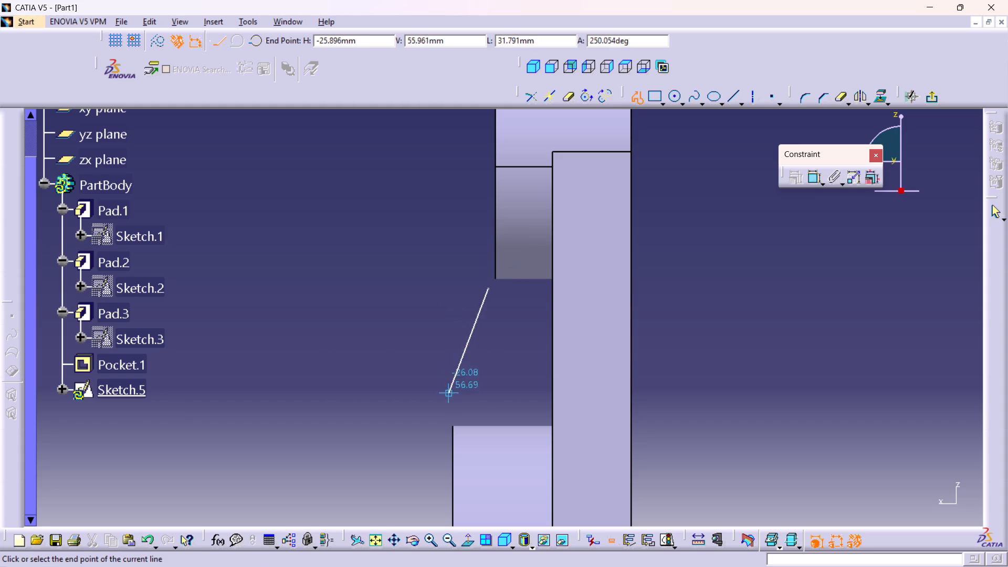
pyautogui.click(454, 413)
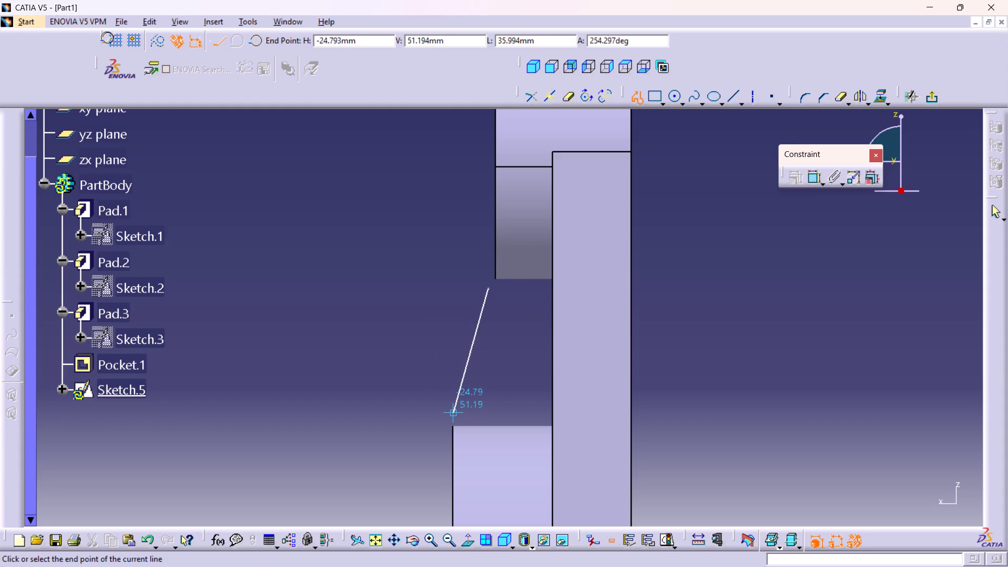
pyautogui.click(542, 411)
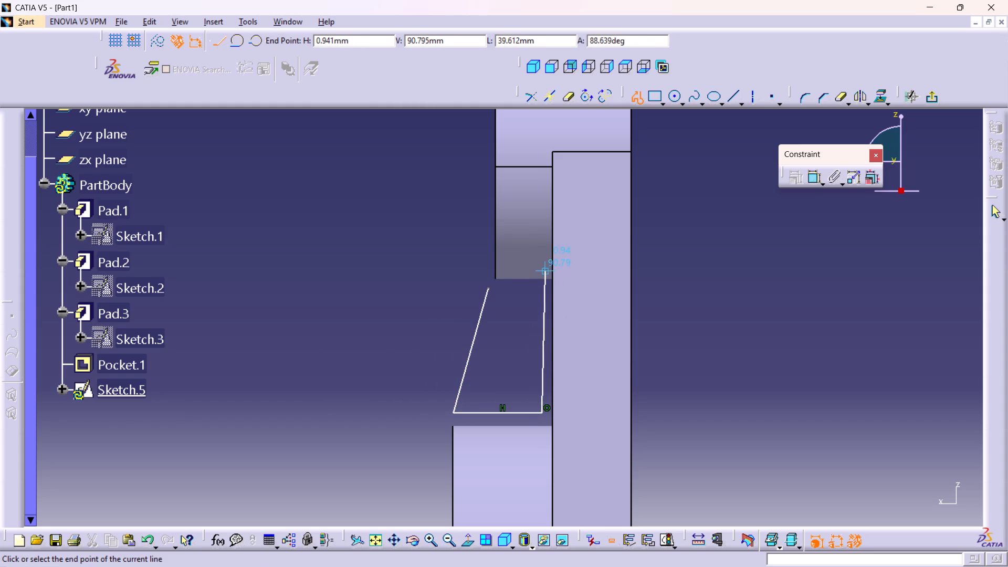
pyautogui.click(540, 290)
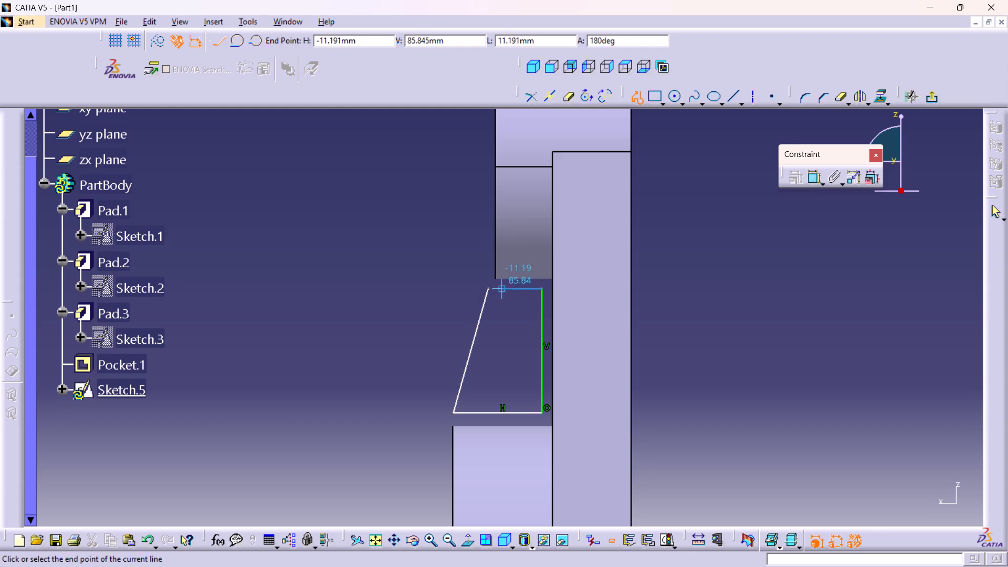
pyautogui.click(490, 288)
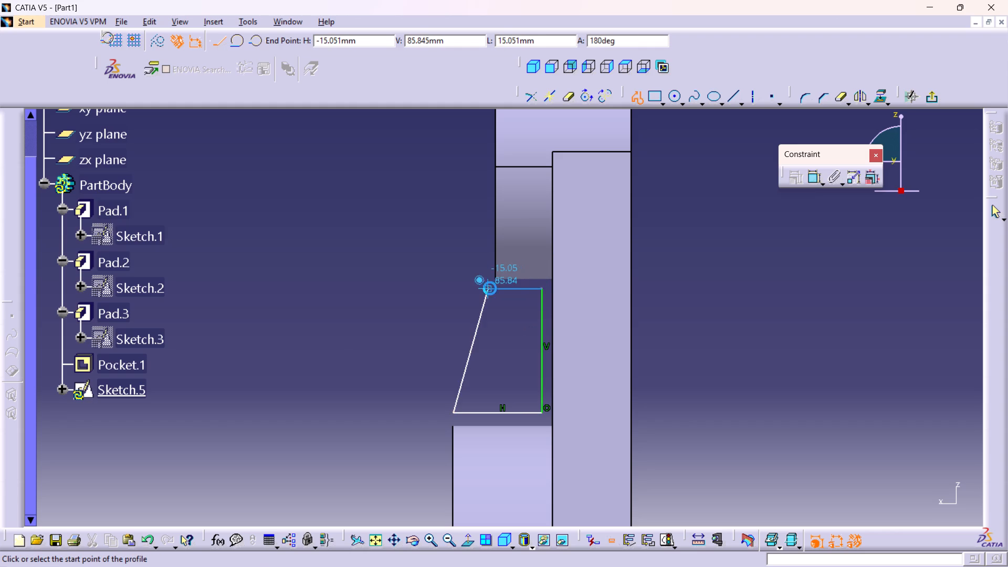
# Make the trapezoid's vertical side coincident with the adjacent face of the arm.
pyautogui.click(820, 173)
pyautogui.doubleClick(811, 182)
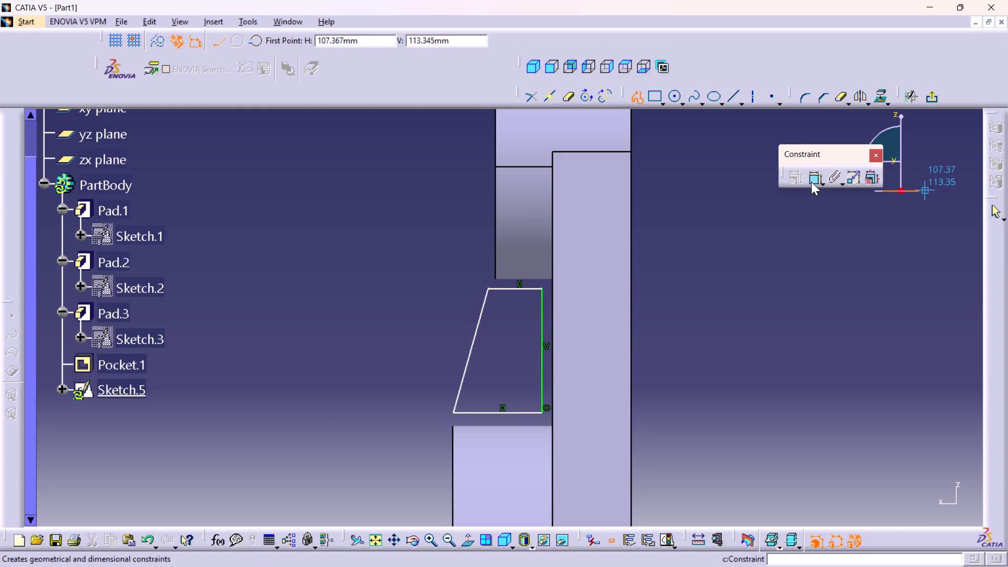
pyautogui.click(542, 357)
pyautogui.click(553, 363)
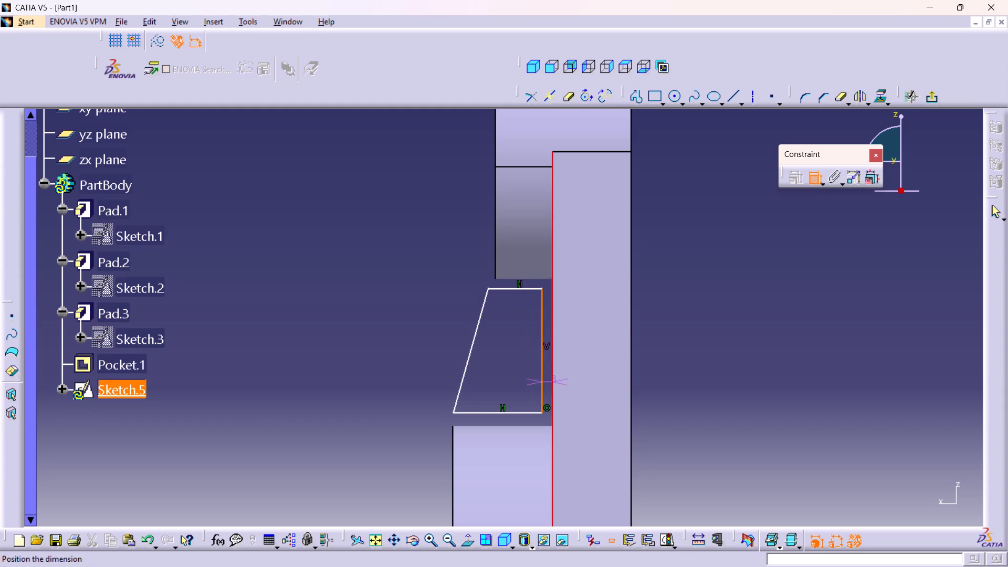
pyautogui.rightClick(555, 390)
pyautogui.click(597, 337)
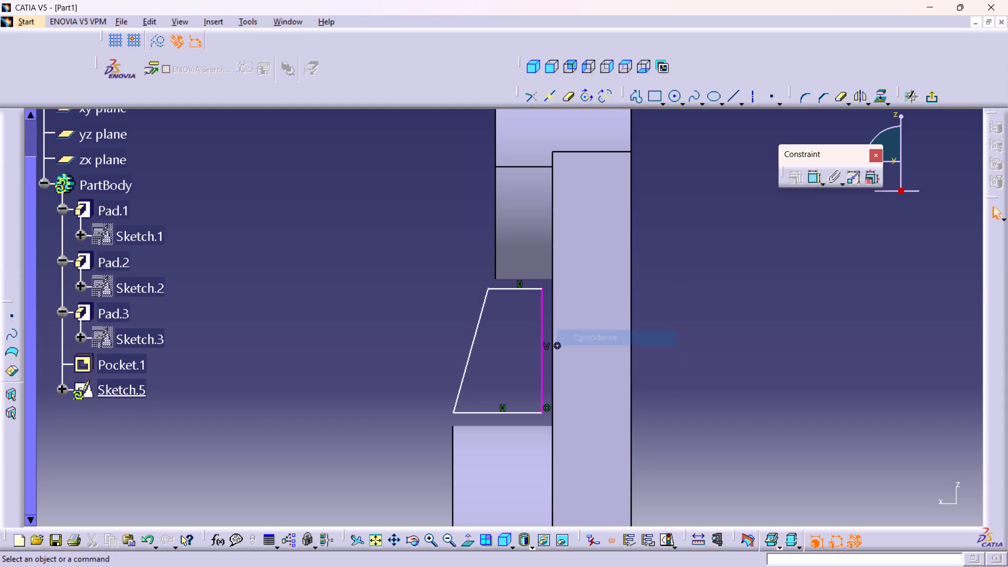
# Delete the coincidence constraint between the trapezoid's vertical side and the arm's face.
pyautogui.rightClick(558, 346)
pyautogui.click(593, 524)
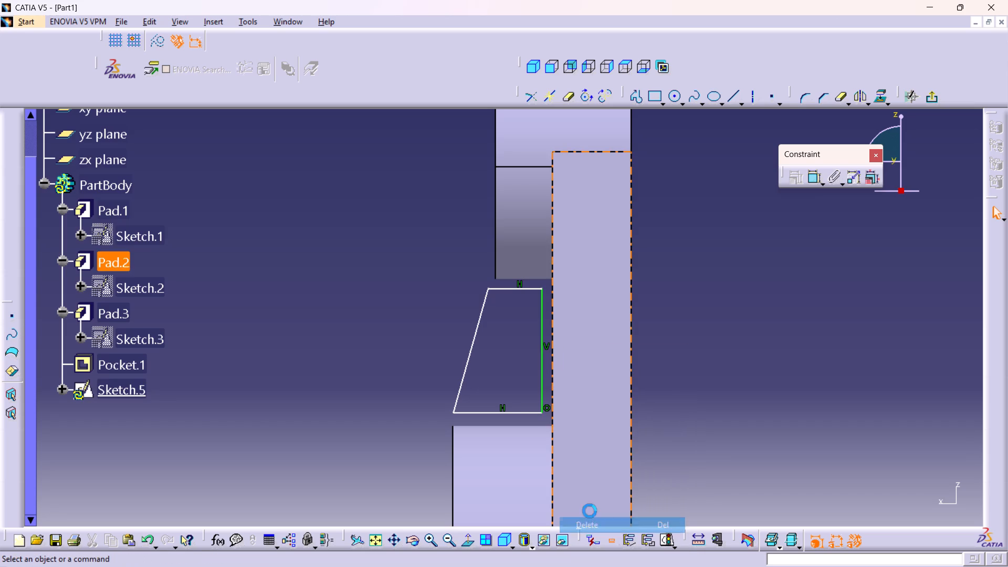
# Dimension the trapezoid's lower side from the hub's axis and set the distance to 95/2 mm.
pyautogui.click(512, 288)
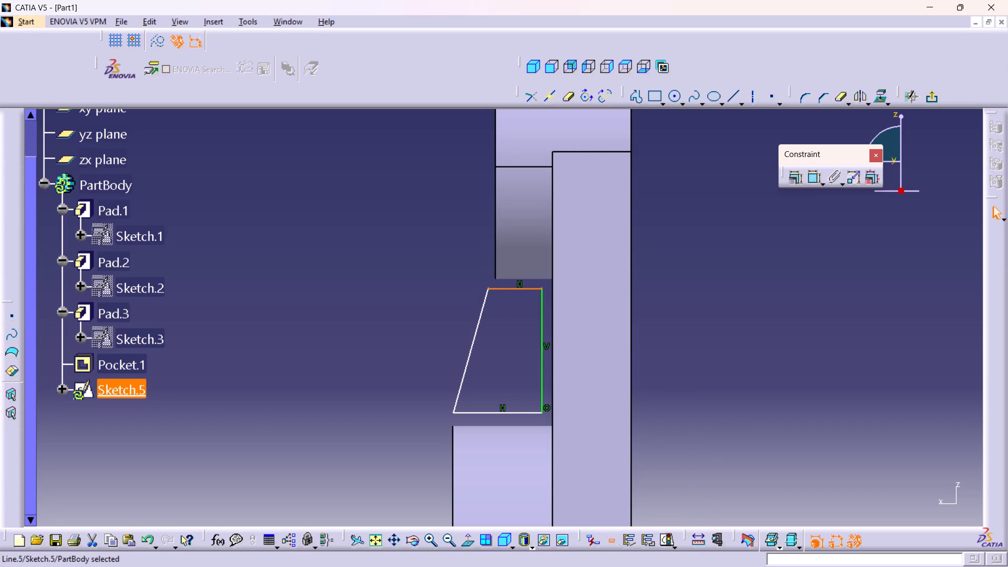
pyautogui.moveTo(480, 180); pyautogui.dragTo(488, 245, button='middle')
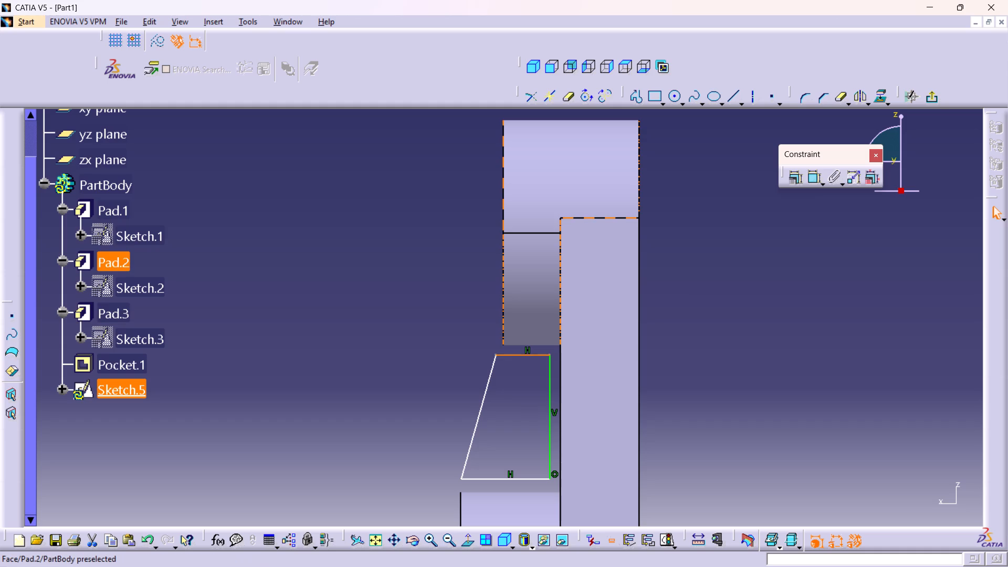
pyautogui.moveTo(744, 342); pyautogui.dragTo(755, 411, button='middle')
pyautogui.scroll(1, 744, 342)
pyautogui.rightClick(744, 342)
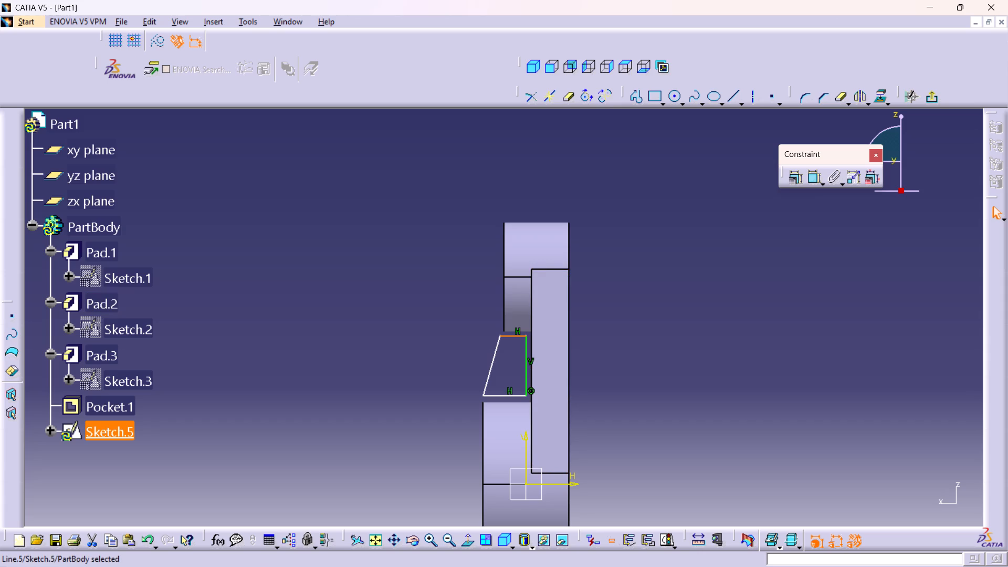
pyautogui.click(706, 299)
pyautogui.doubleClick(813, 180)
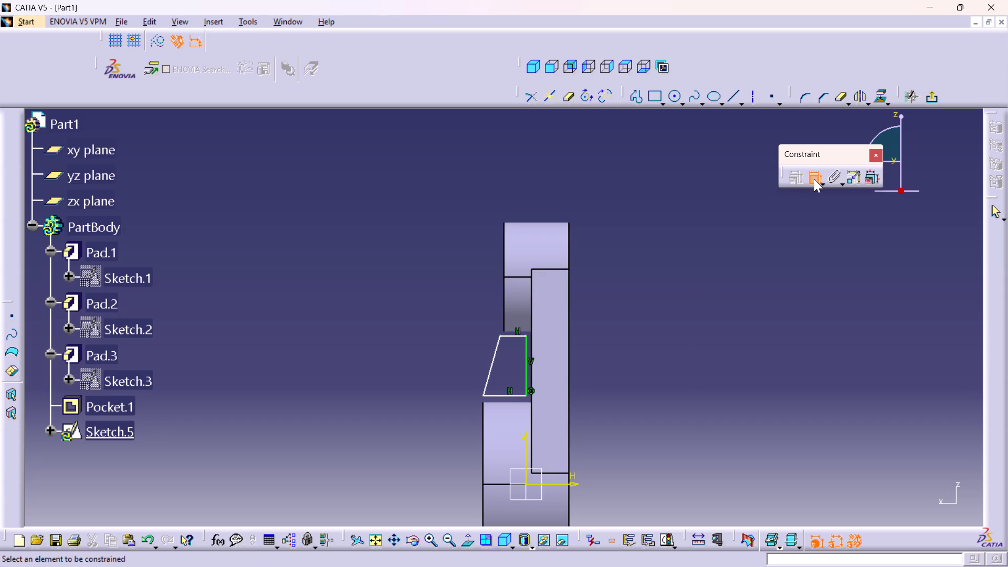
pyautogui.click(502, 396)
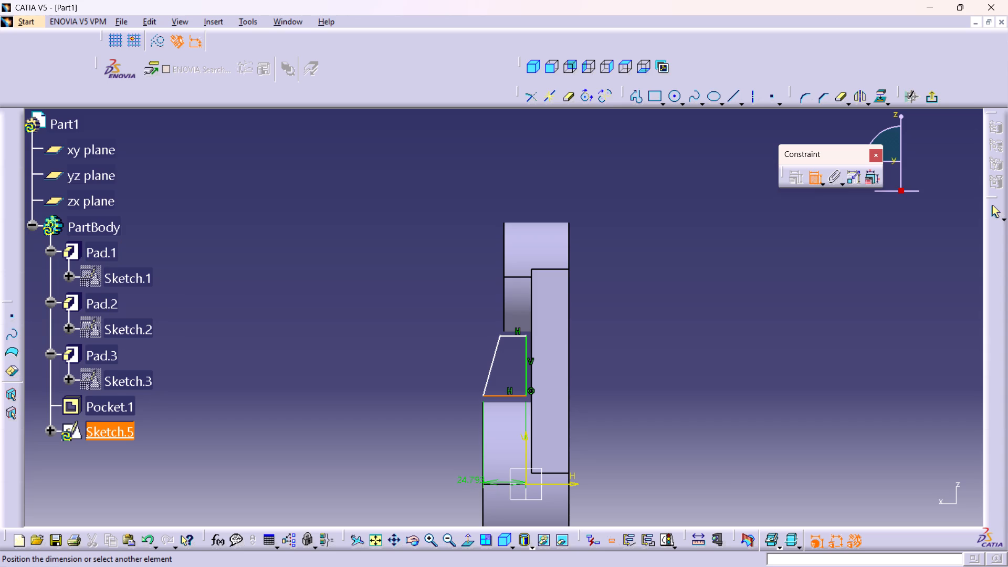
pyautogui.click(492, 482)
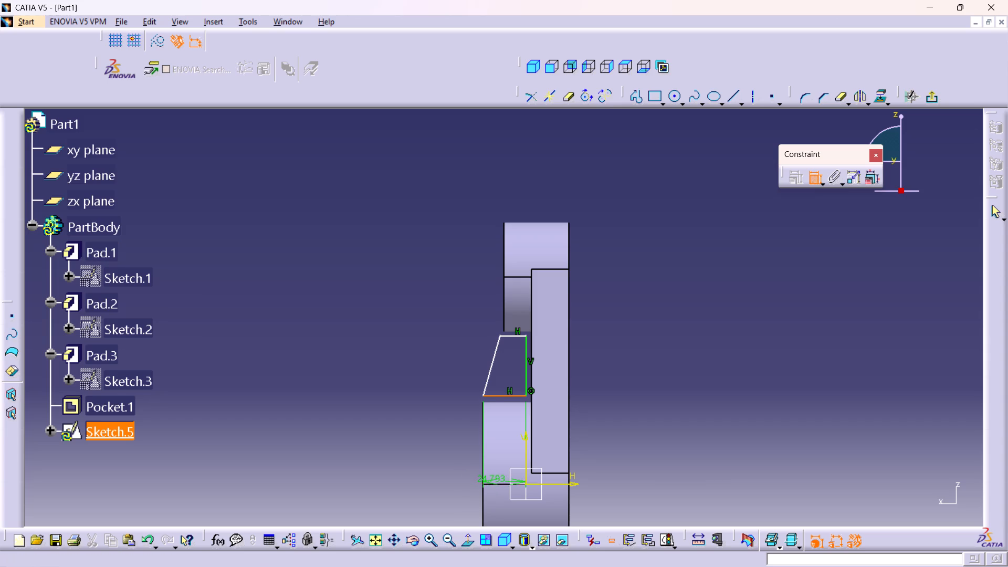
pyautogui.click(429, 442)
pyautogui.doubleClick(422, 438)
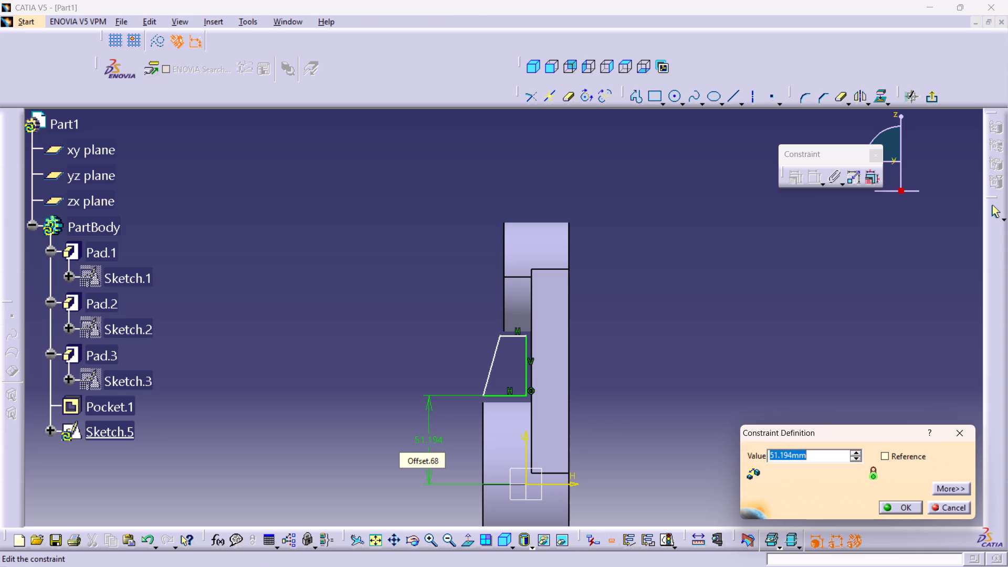
pyautogui.write('95/2')
pyautogui.press('Return')
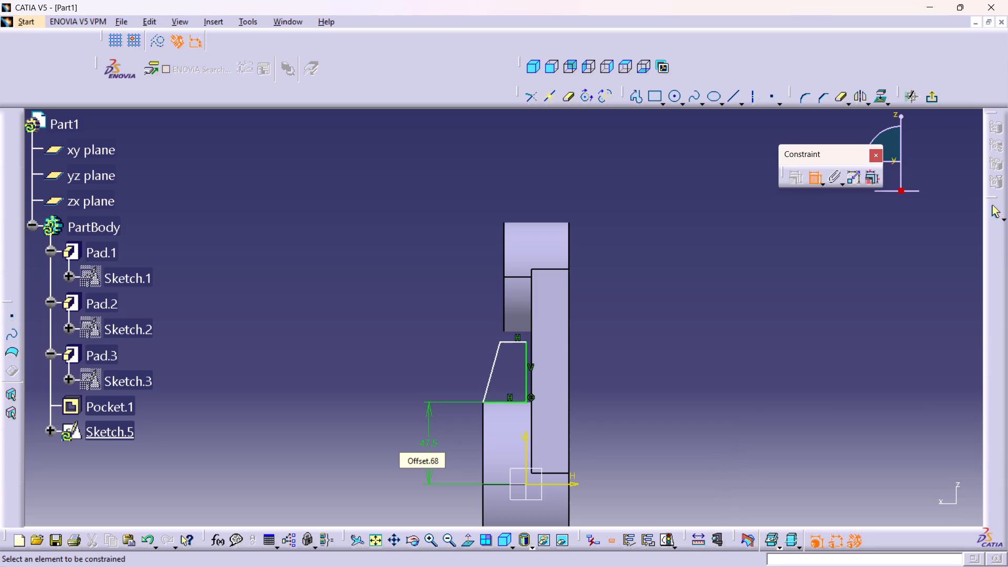
# Dimension the trapezoid's upper side from the ring boss's axis and begin its value as an expression starting with 120-.
pyautogui.click(507, 342)
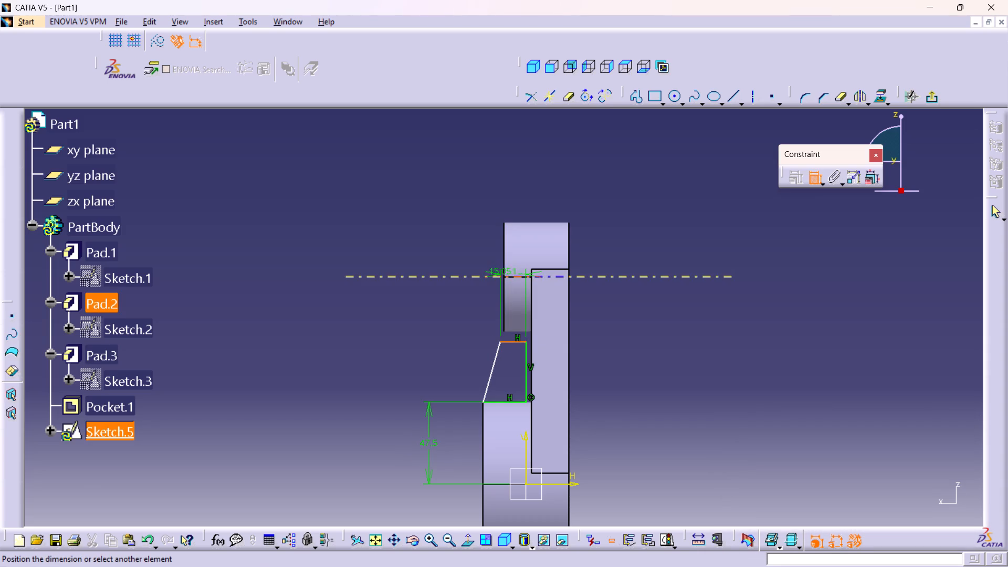
pyautogui.click(514, 275)
pyautogui.click(465, 295)
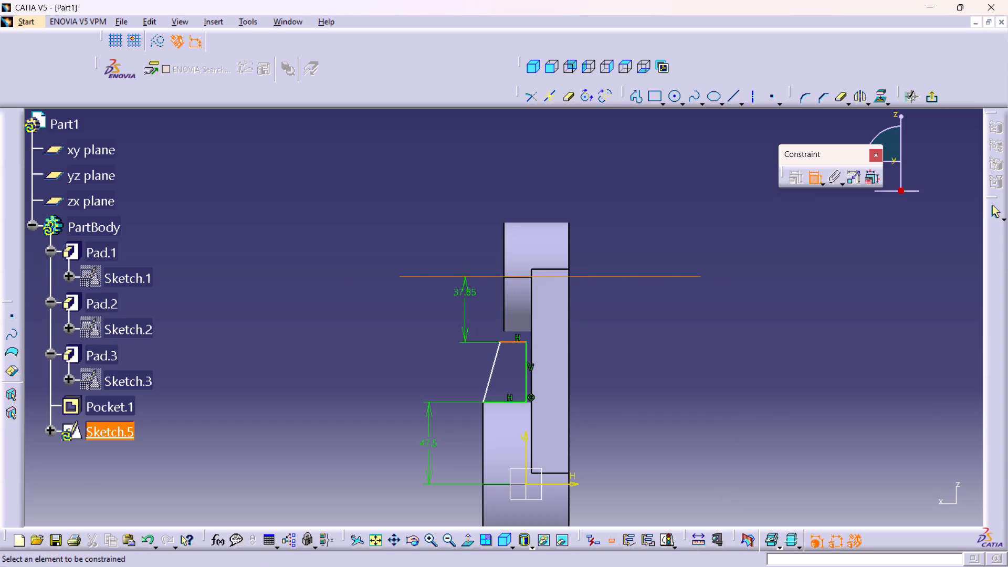
pyautogui.doubleClick(465, 289)
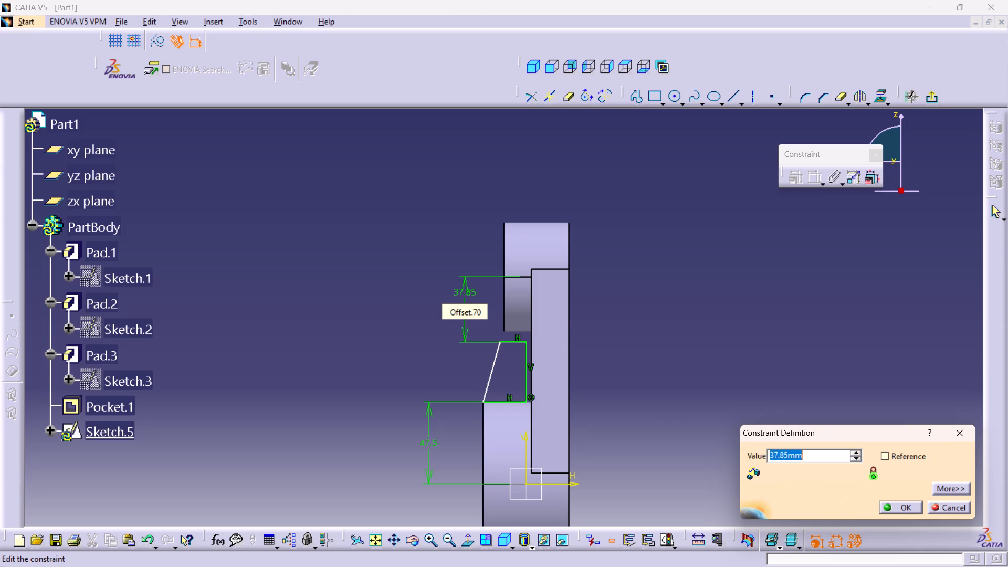
pyautogui.write('120')
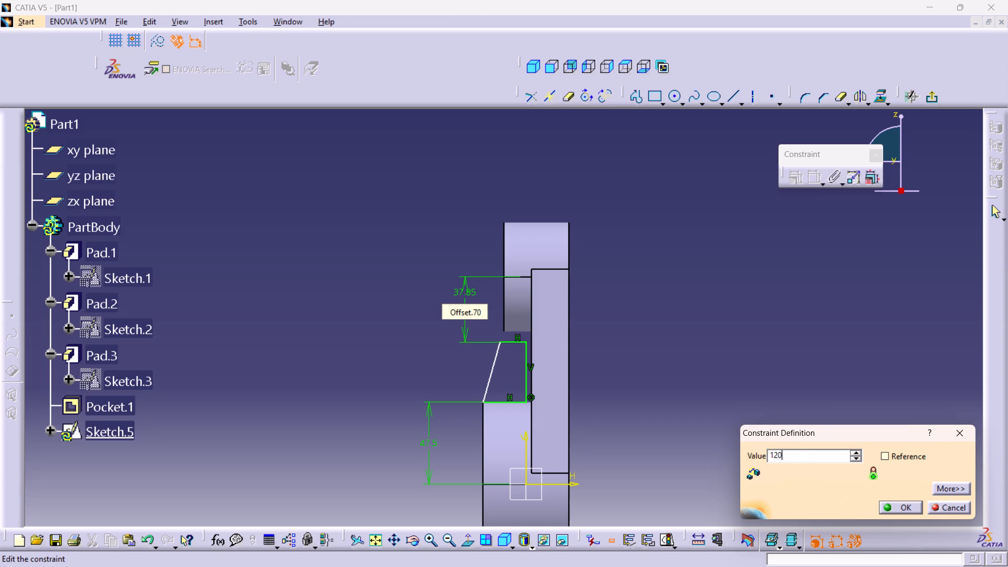
pyautogui.press('-')
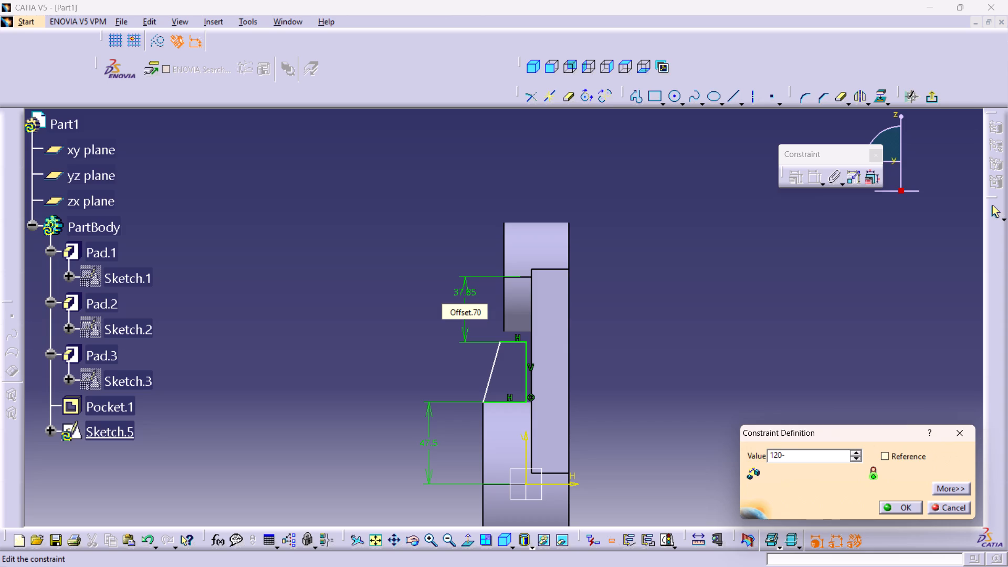
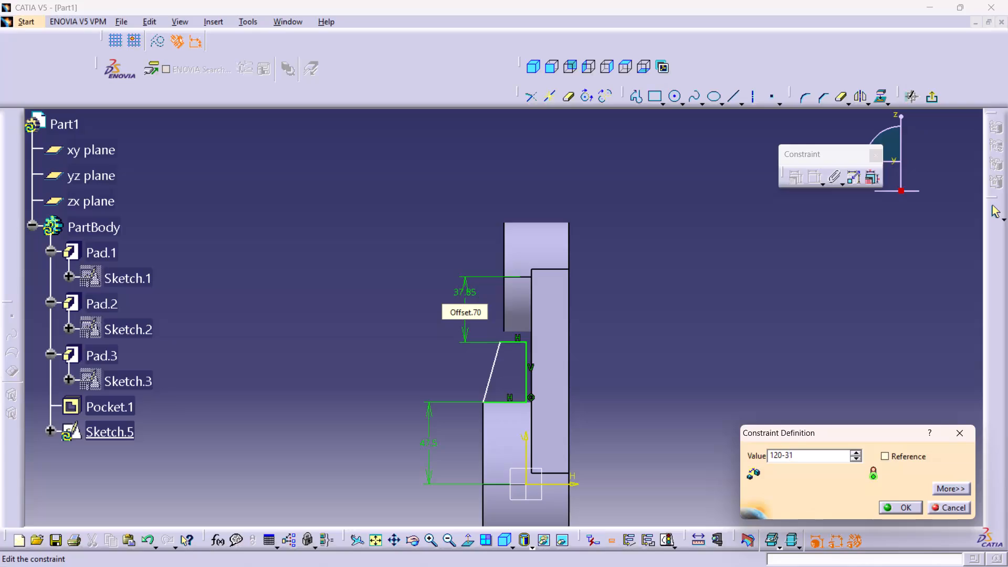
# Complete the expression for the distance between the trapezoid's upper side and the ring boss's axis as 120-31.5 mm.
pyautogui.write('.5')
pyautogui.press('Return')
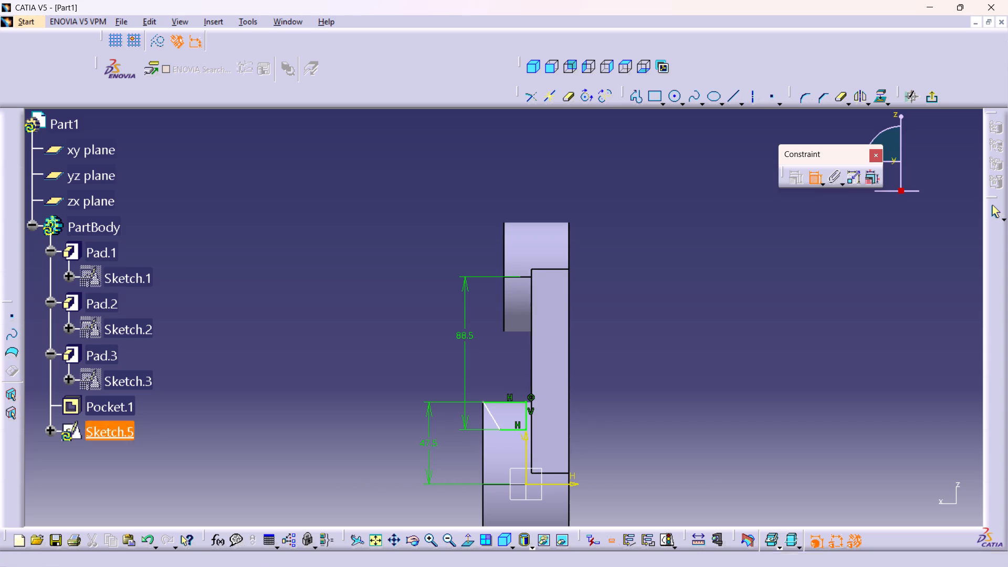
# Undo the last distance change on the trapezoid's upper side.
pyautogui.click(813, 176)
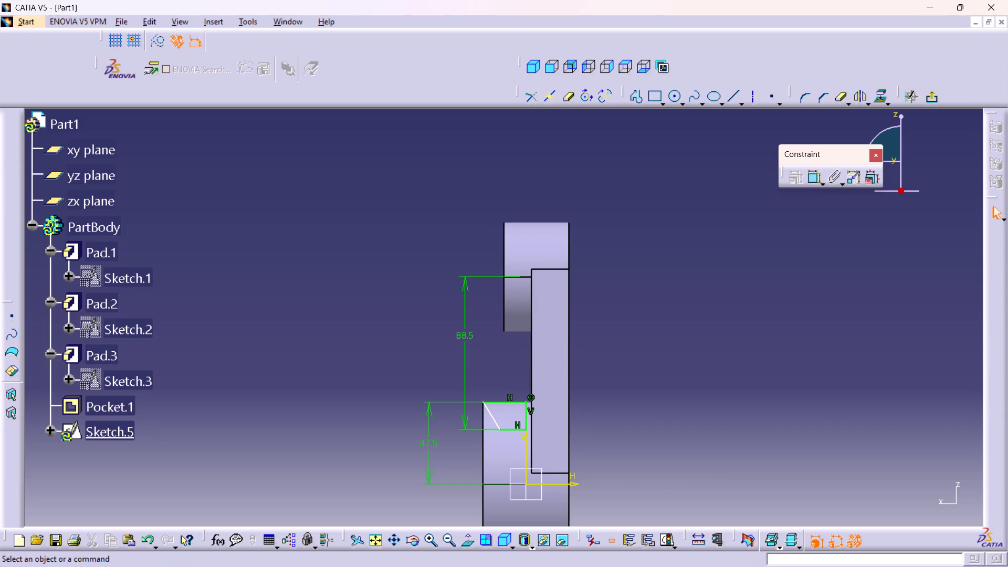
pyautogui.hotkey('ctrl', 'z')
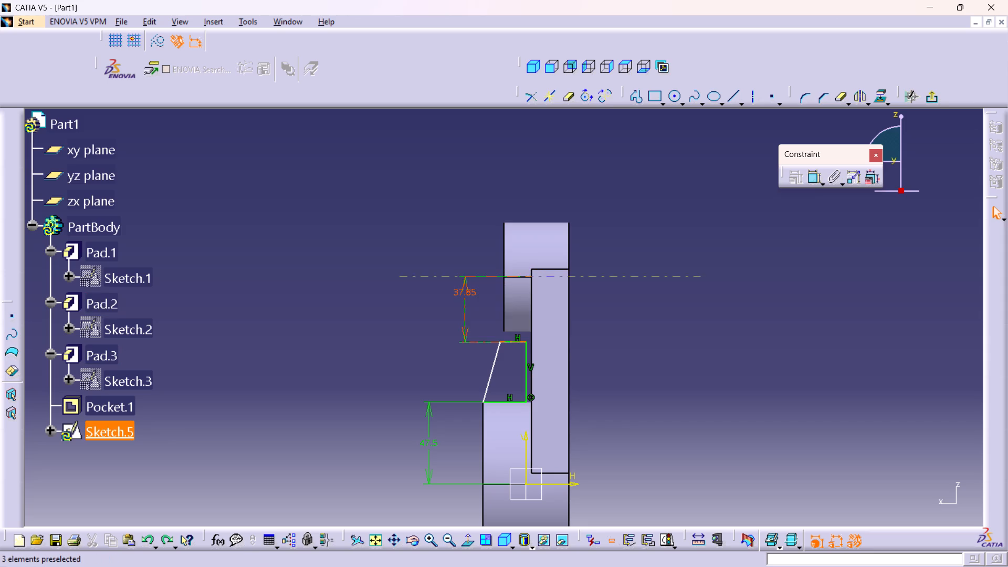
# Delete the distance dimension between the trapezoid's upper side and the ring boss's axis.
pyautogui.rightClick(458, 293)
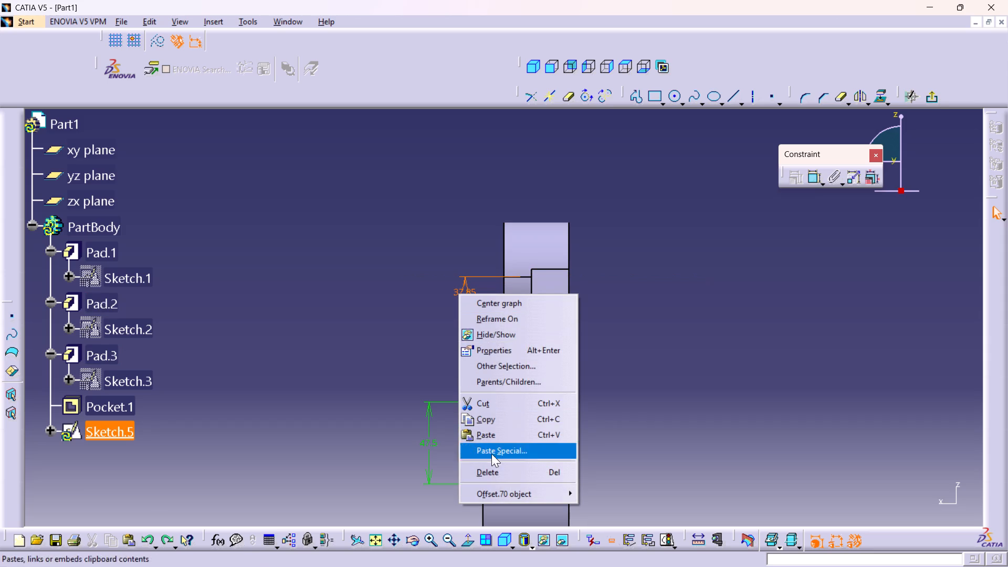
pyautogui.click(491, 473)
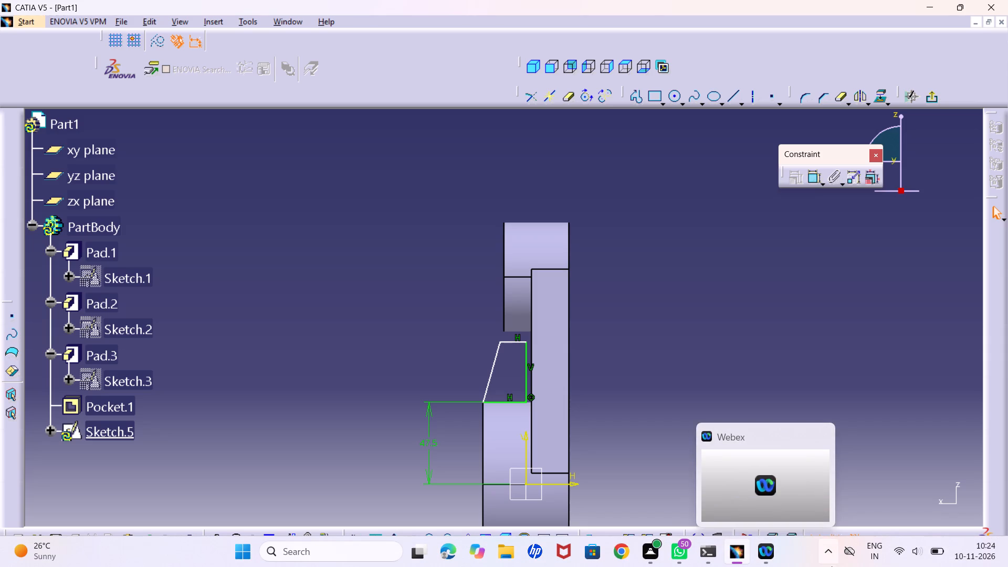
# Delete the vertical constraint on the trapezoid's side facing the arm.
pyautogui.moveTo(618, 364); pyautogui.dragTo(617, 301, button='middle')
pyautogui.rightClick(618, 364)
pyautogui.moveTo(692, 338); pyautogui.dragTo(654, 303, button='middle')
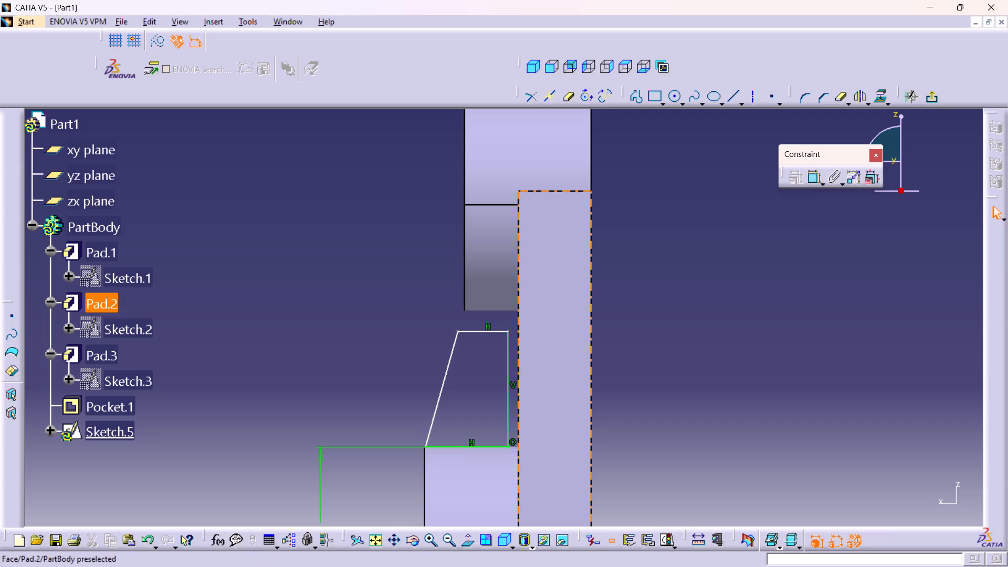
pyautogui.rightClick(518, 386)
pyautogui.click(553, 346)
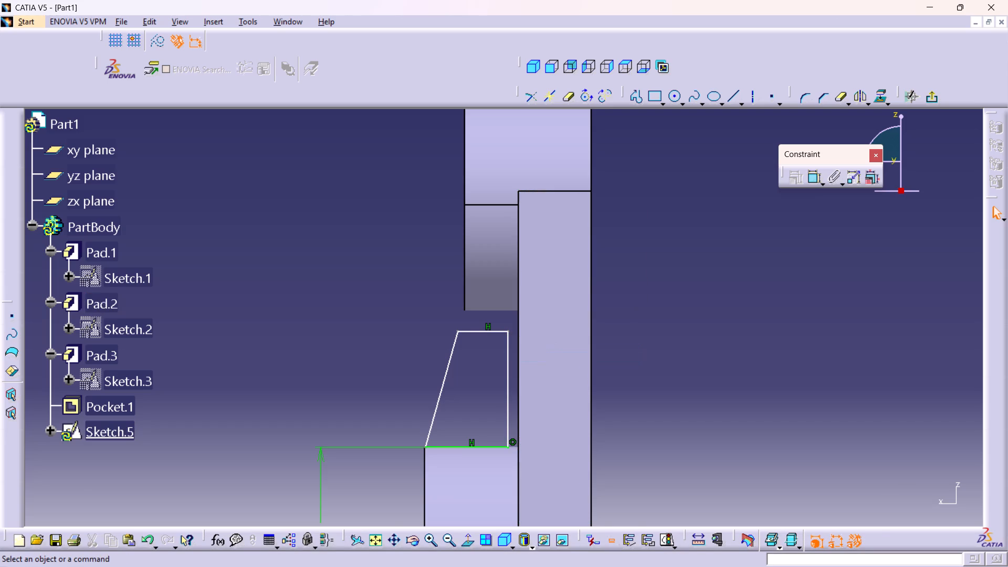
# Constrain the trapezoid's side nearest the arm to be coincident with the arm's adjacent face.
pyautogui.click(511, 370)
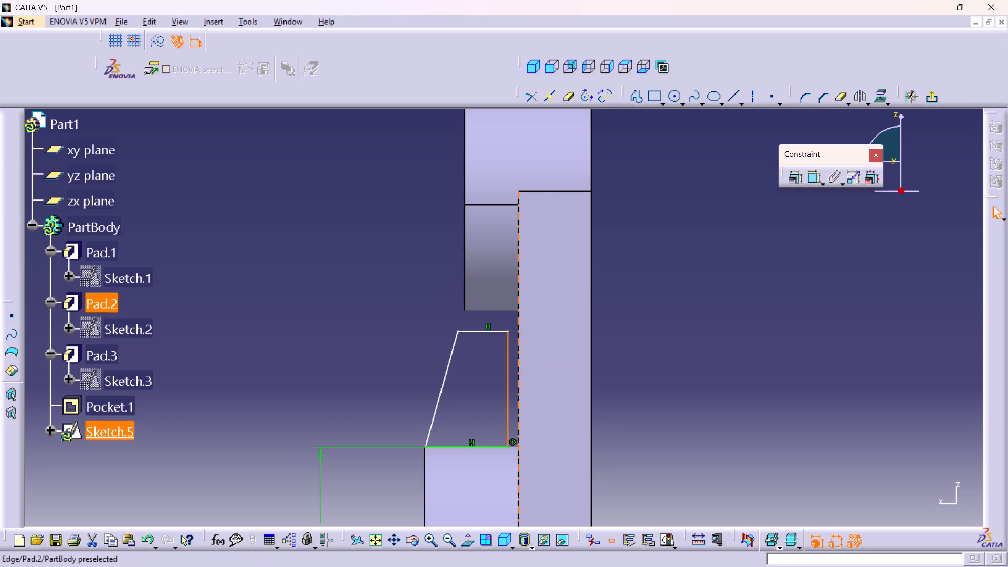
pyautogui.click(517, 382)
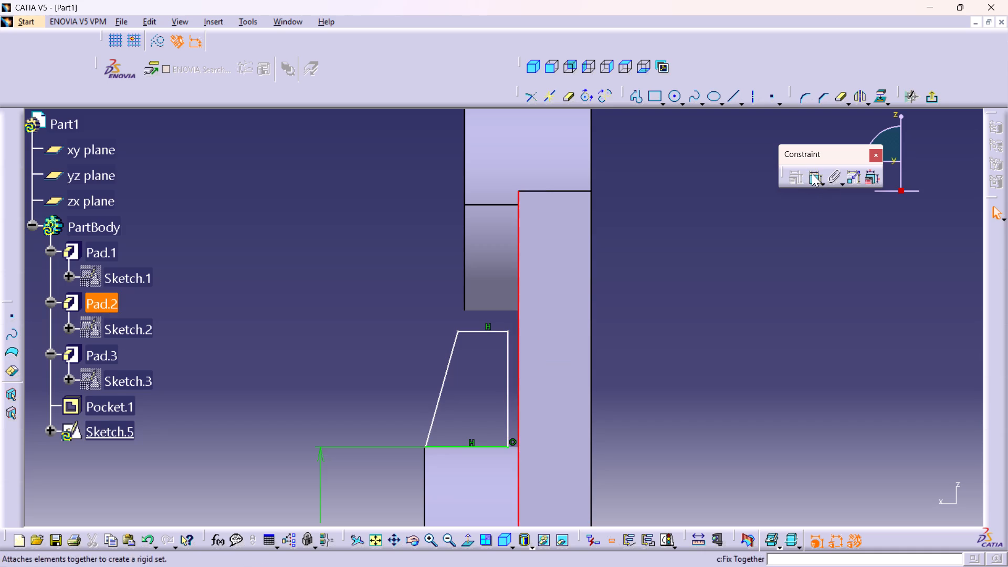
pyautogui.doubleClick(812, 173)
pyautogui.click(508, 364)
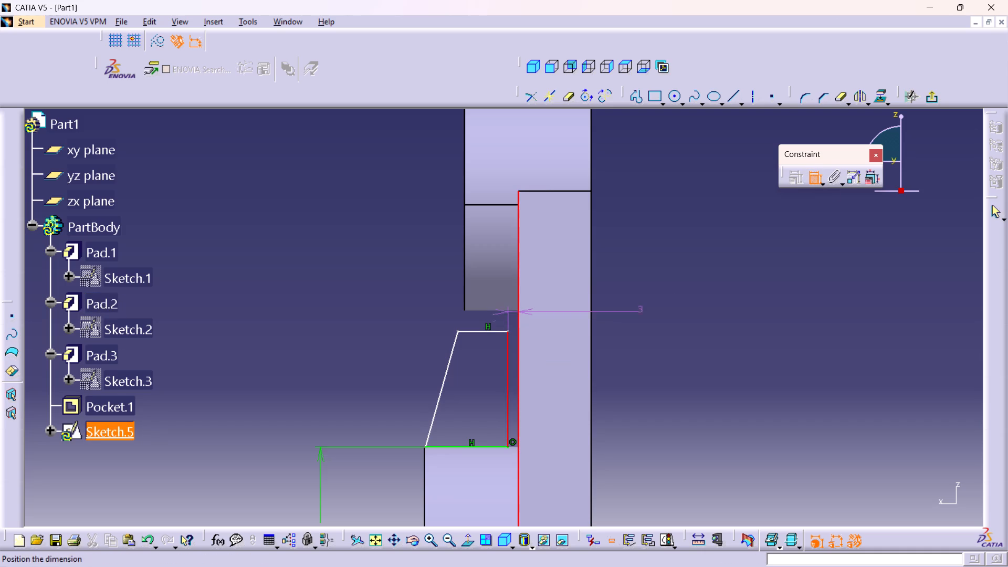
pyautogui.rightClick(699, 296)
pyautogui.click(755, 400)
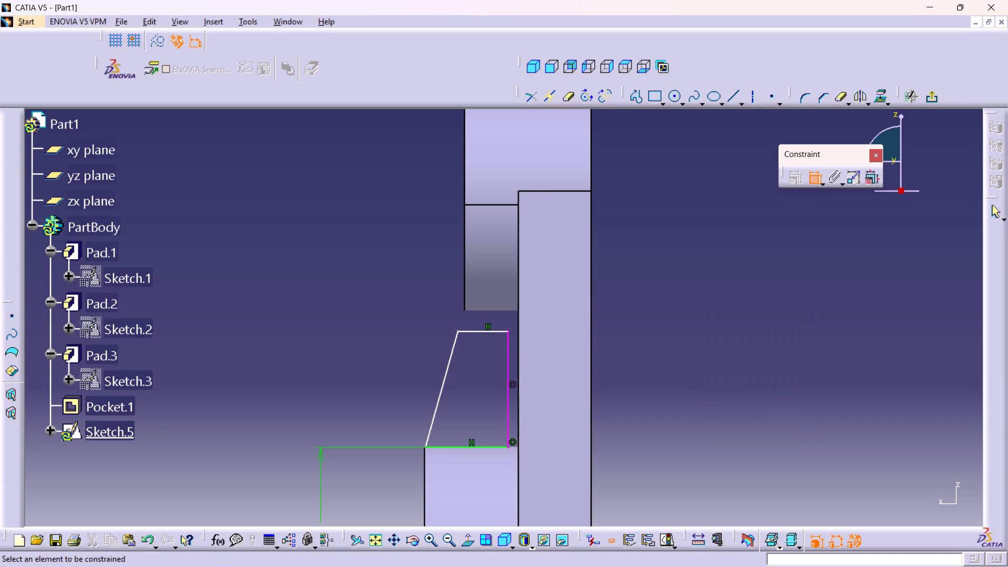
# Delete the coincidence constraint at the trapezoid's lower corner beside the arm.
pyautogui.rightClick(512, 440)
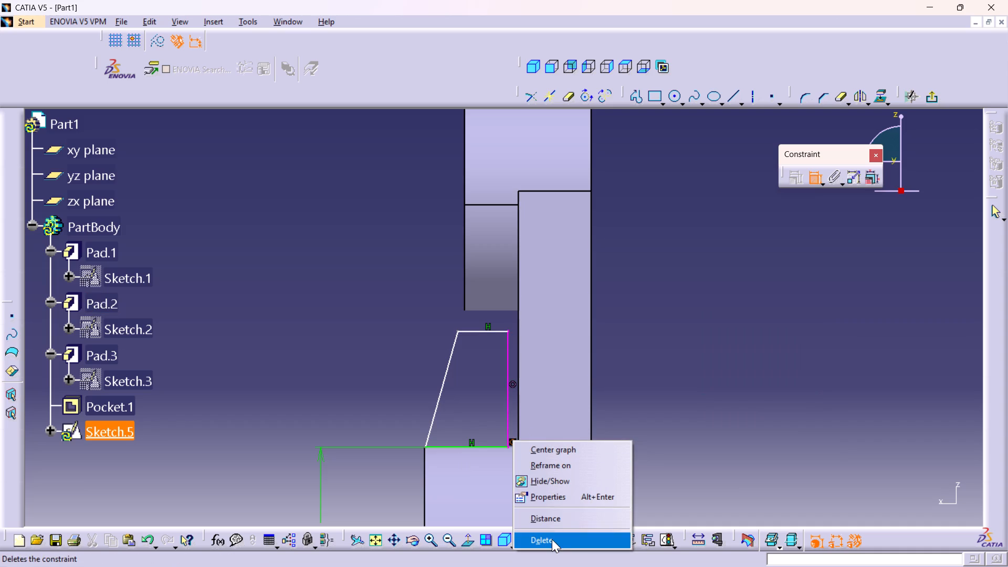
pyautogui.click(552, 539)
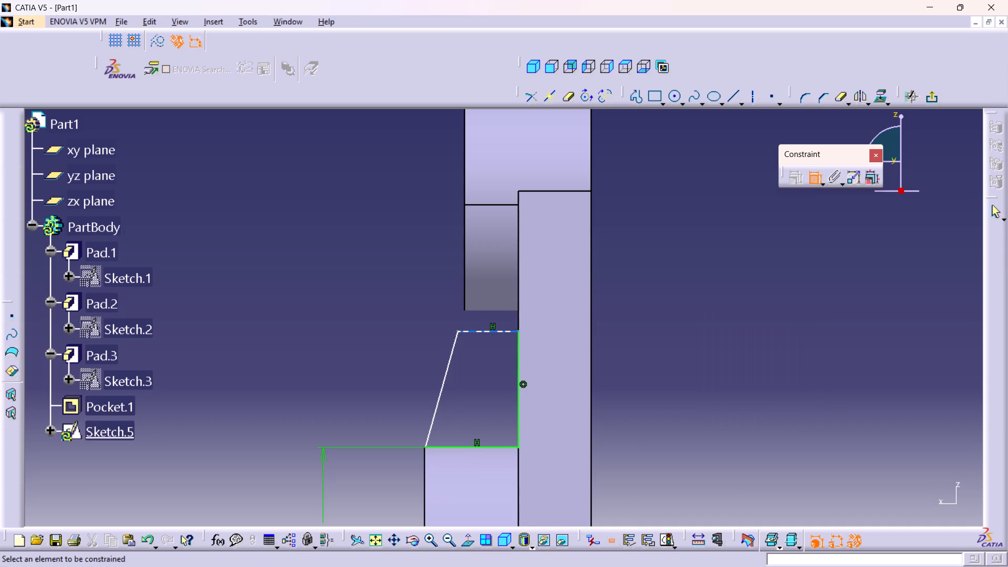
# Dimension the trapezoid's upper side from the ring boss's axis and set the distance to 31.5 mm.
pyautogui.click(486, 329)
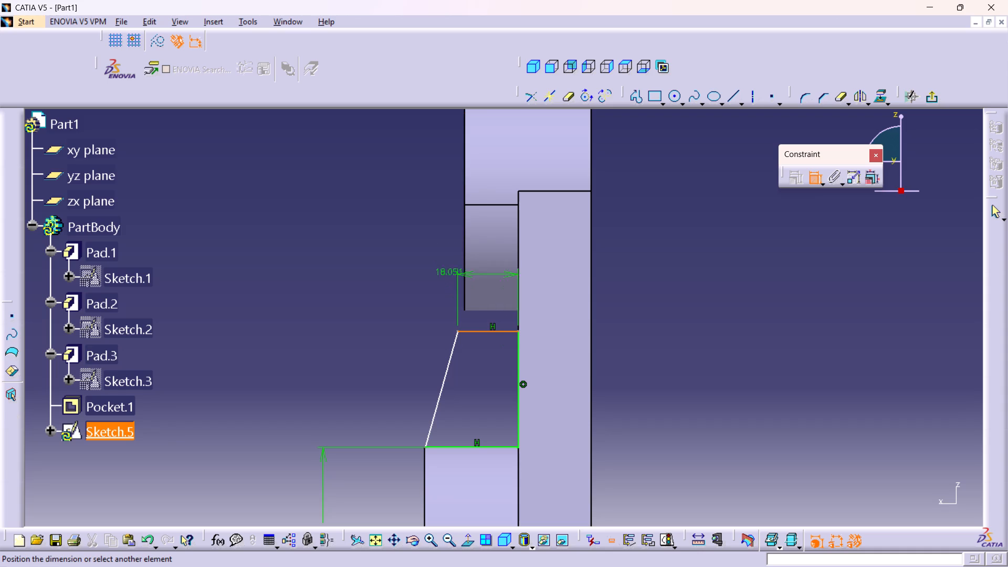
pyautogui.click(472, 206)
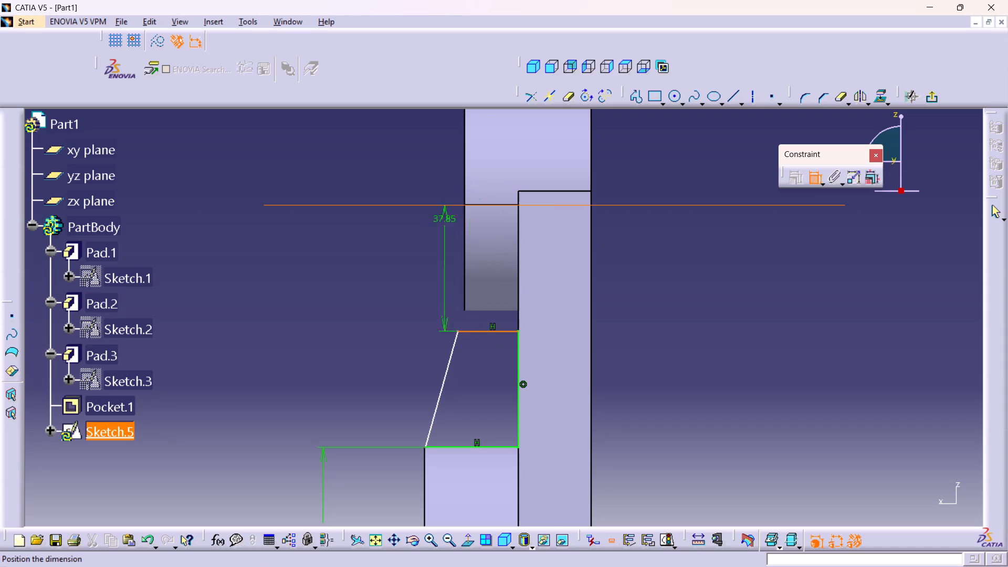
pyautogui.click(400, 249)
pyautogui.doubleClick(397, 244)
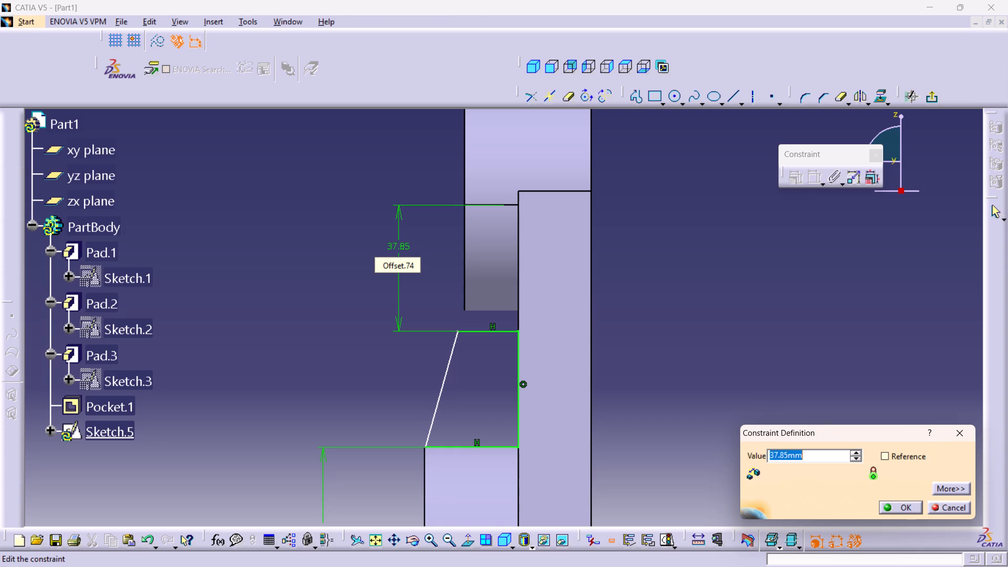
pyautogui.write('31.5')
pyautogui.press('Return')
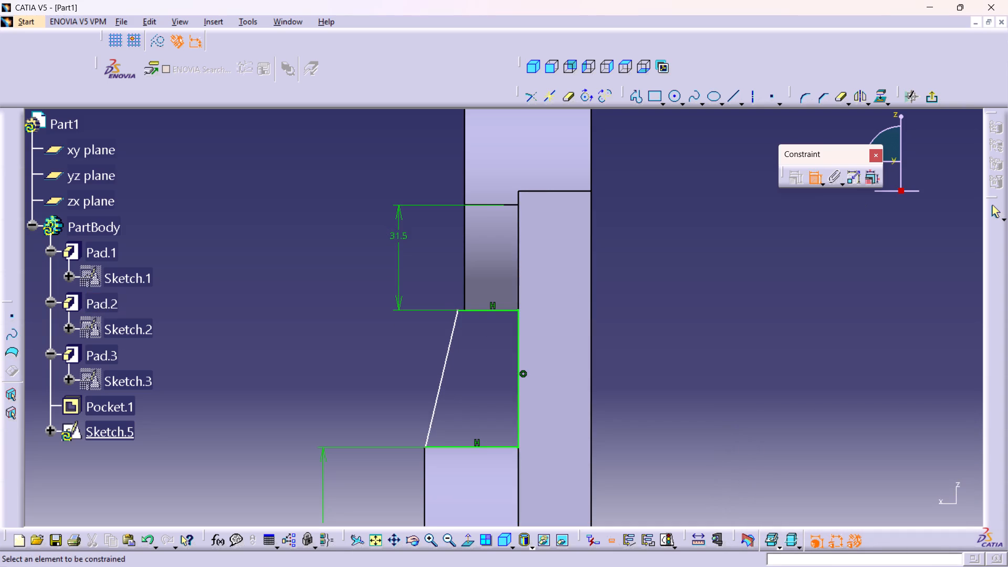
# Dimension the length of the trapezoid's upper side and set it to 38-22 mm.
pyautogui.moveTo(636, 346); pyautogui.dragTo(647, 215, button='middle')
pyautogui.click(498, 181)
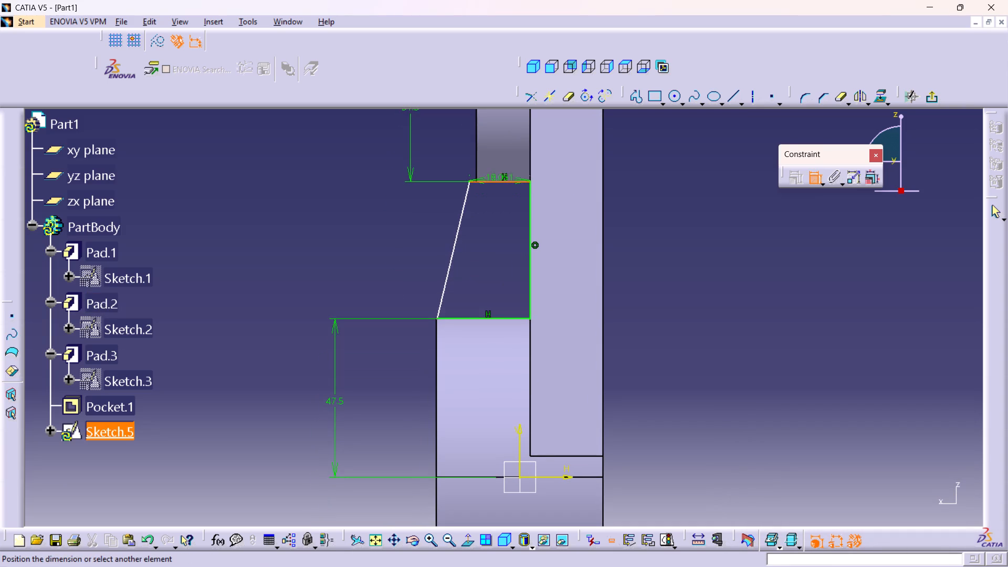
pyautogui.moveTo(516, 161); pyautogui.dragTo(484, 343, button='middle')
pyautogui.click(454, 121)
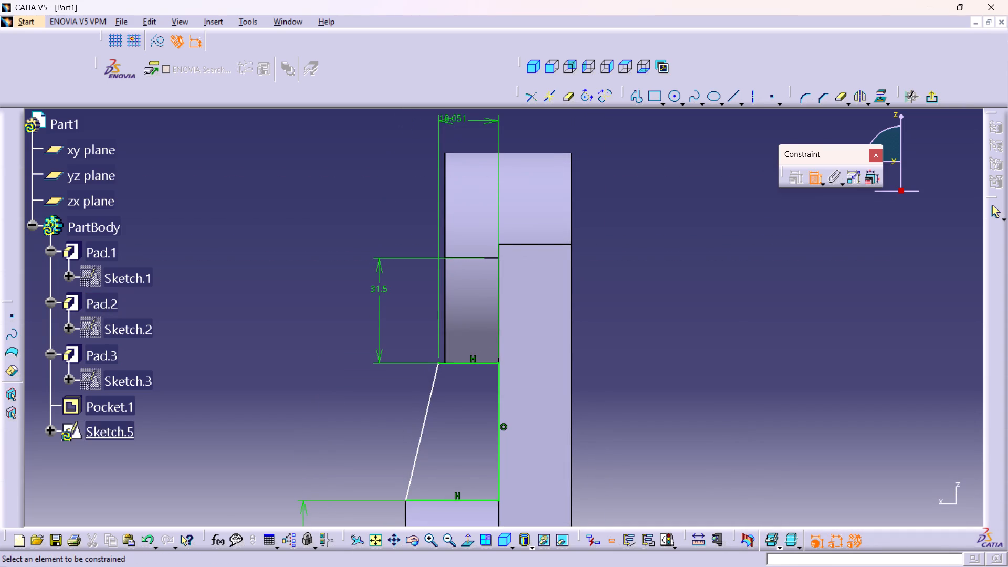
pyautogui.doubleClick(459, 114)
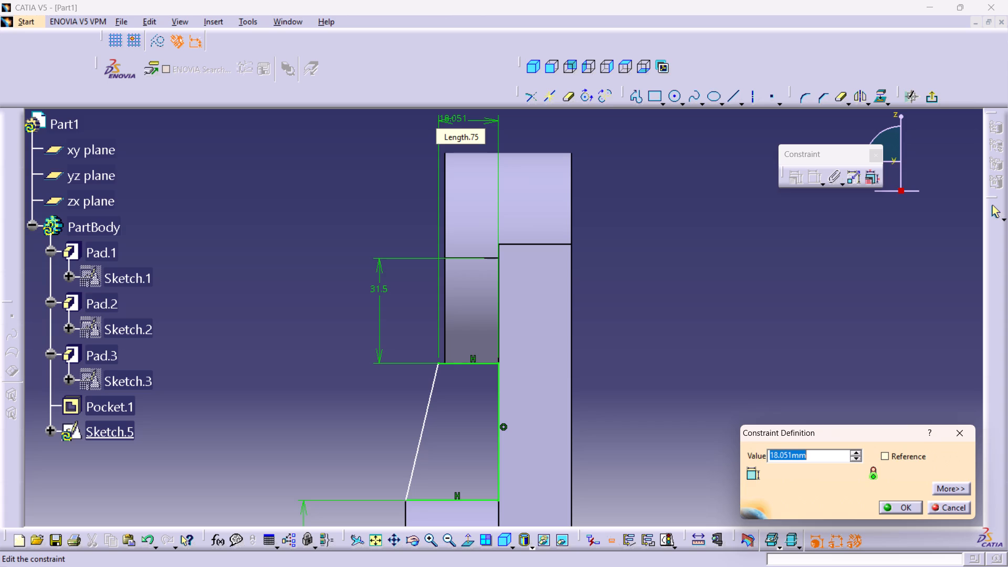
pyautogui.write('38-22')
pyautogui.press('Return')
# Dimension the length of the trapezoid's lower side and set it to 50-22 mm.
pyautogui.moveTo(444, 422); pyautogui.dragTo(417, 345, button='middle')
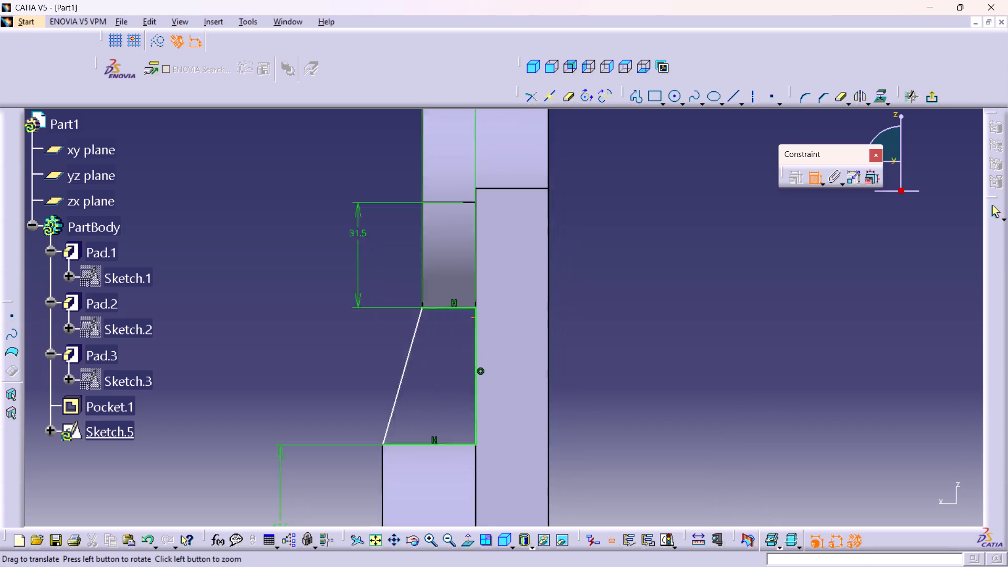
pyautogui.moveTo(417, 345); pyautogui.dragTo(401, 291, button='middle')
pyautogui.click(402, 365)
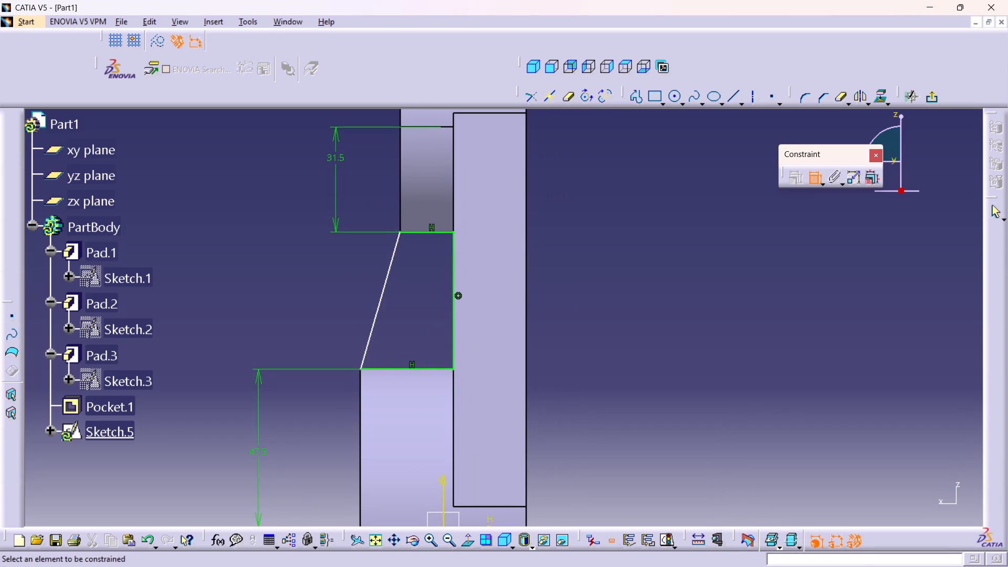
pyautogui.click(404, 370)
pyautogui.moveTo(411, 403); pyautogui.dragTo(409, 223, button='middle')
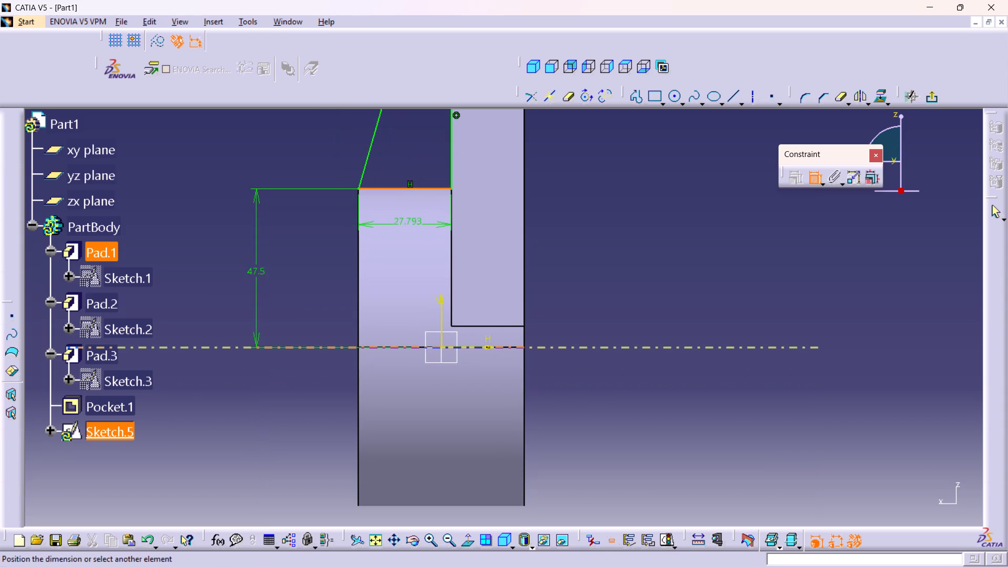
pyautogui.moveTo(449, 412); pyautogui.dragTo(424, 310, button='middle')
pyautogui.click(384, 437)
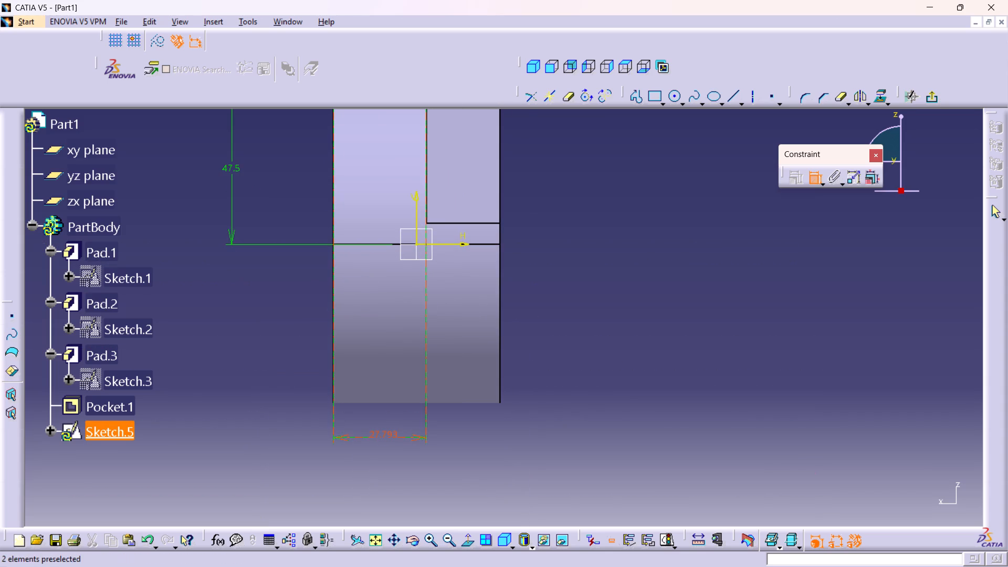
pyautogui.click(382, 430)
pyautogui.click(376, 433)
pyautogui.doubleClick(376, 433)
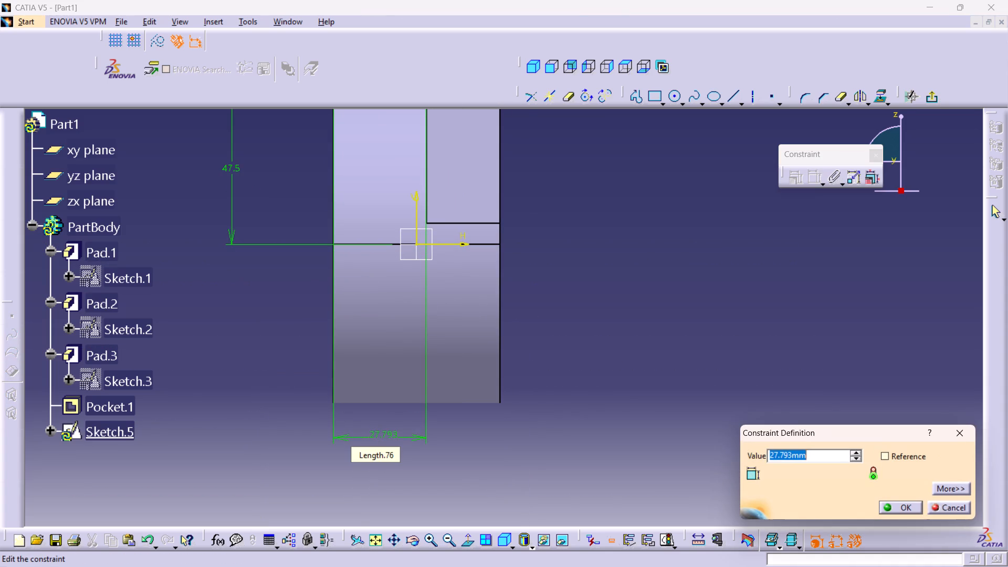
pyautogui.write('50')
pyautogui.press('-')
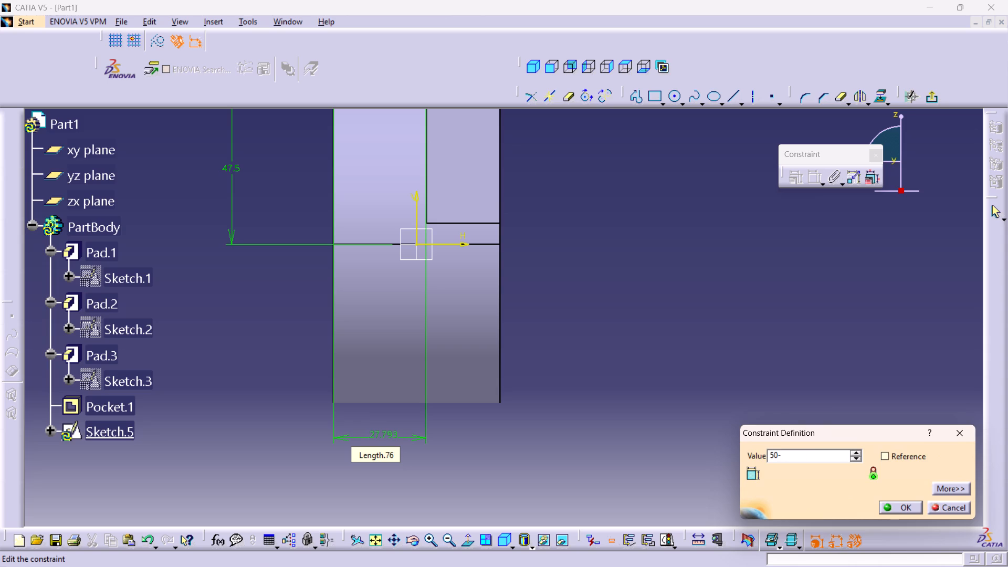
pyautogui.write('22')
pyautogui.press('Return')
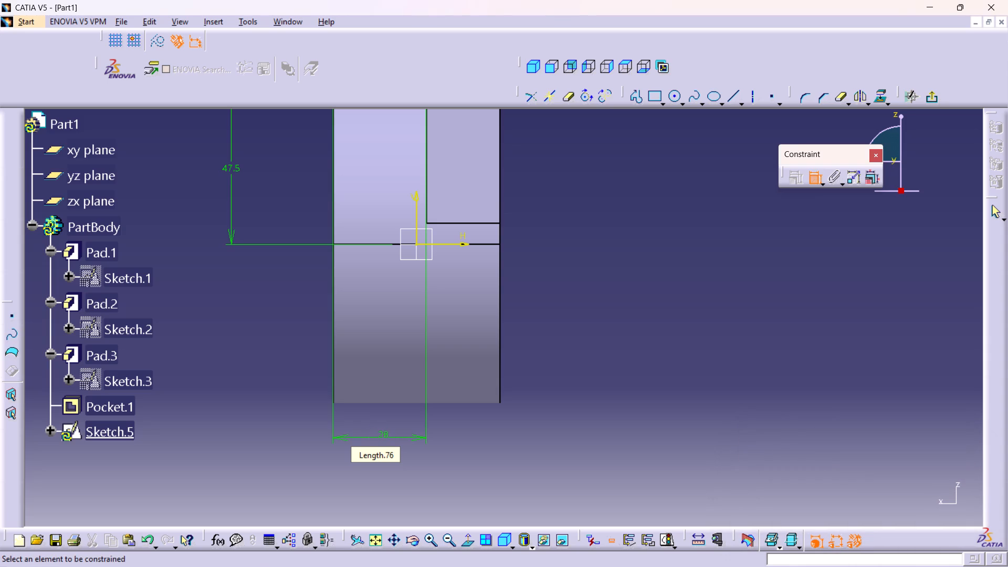
# Exit the sketch and start a Pad from the trapezoidal profile between the hub and the ring boss.
pyautogui.moveTo(541, 188); pyautogui.dragTo(565, 306, button='middle')
pyautogui.moveTo(539, 192); pyautogui.dragTo(539, 199, button='right')
pyautogui.moveTo(585, 227); pyautogui.dragTo(585, 337, button='middle')
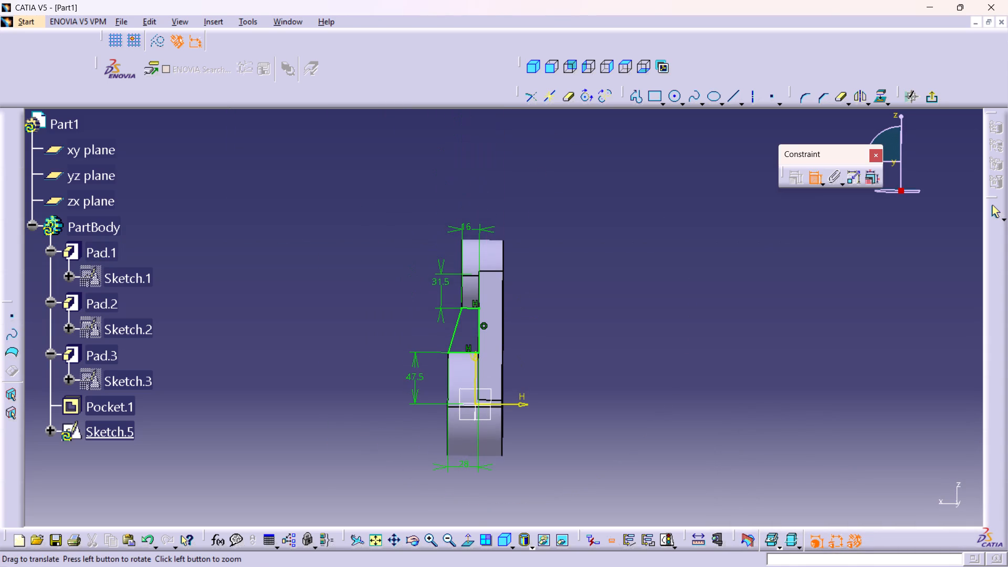
pyautogui.moveTo(558, 357); pyautogui.dragTo(555, 251, button='middle')
pyautogui.rightClick(558, 357)
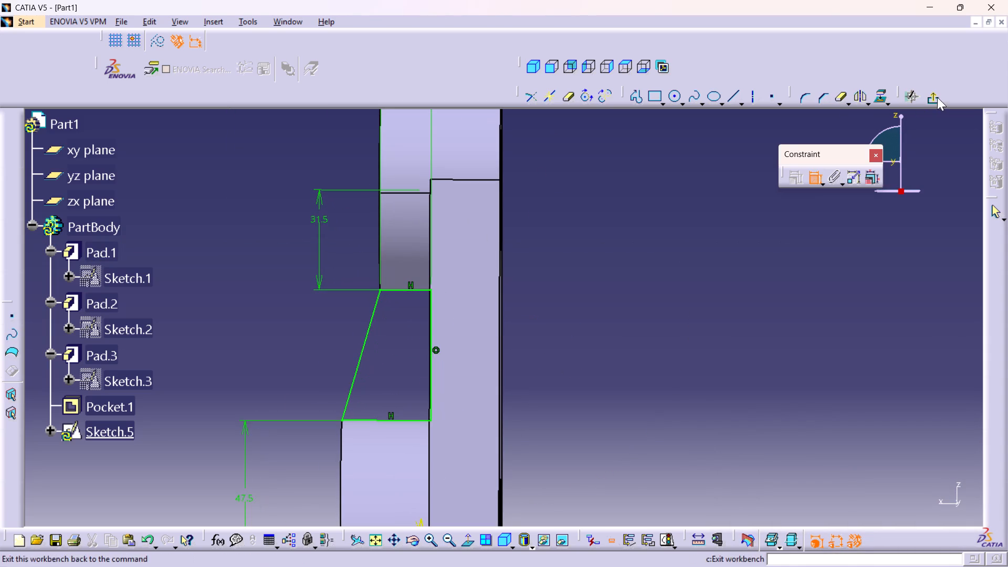
pyautogui.click(938, 97)
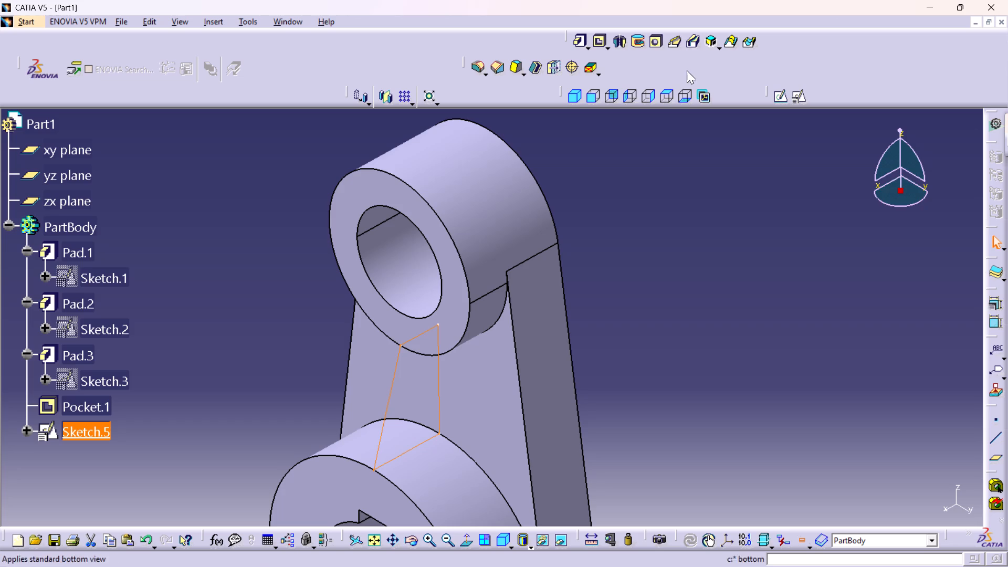
pyautogui.click(581, 39)
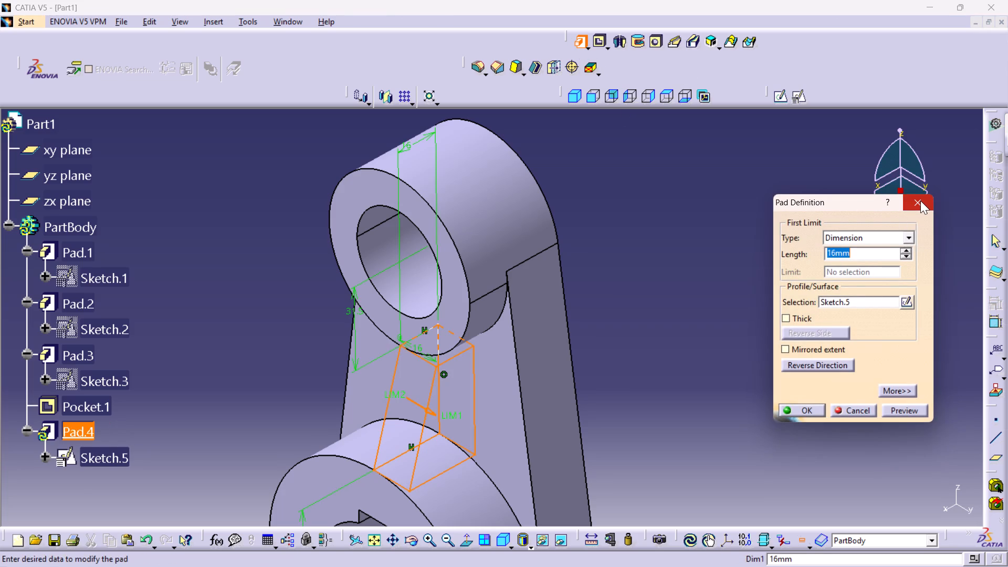
# Reopen the pad's profile sketch and set the distance between the trapezoid's upper side and the ring boss's axis to 30 mm.
pyautogui.doubleClick(907, 300)
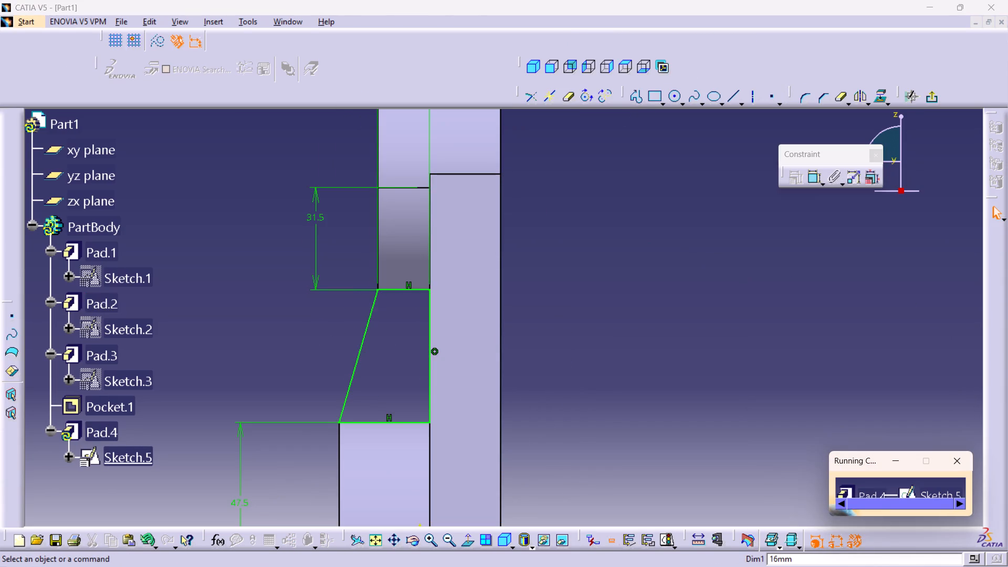
pyautogui.doubleClick(316, 215)
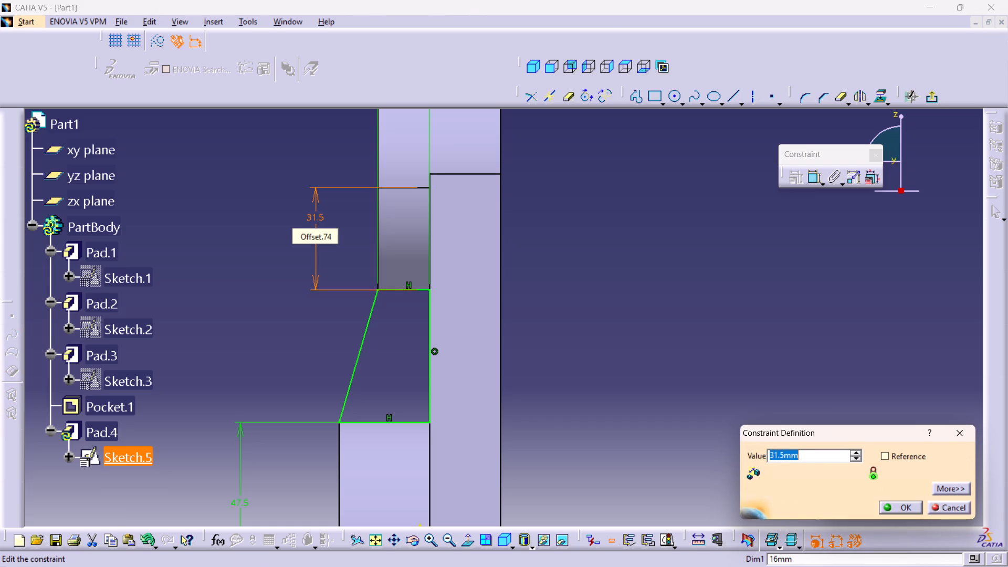
pyautogui.press('3')
pyautogui.press('0')
pyautogui.press('Return')
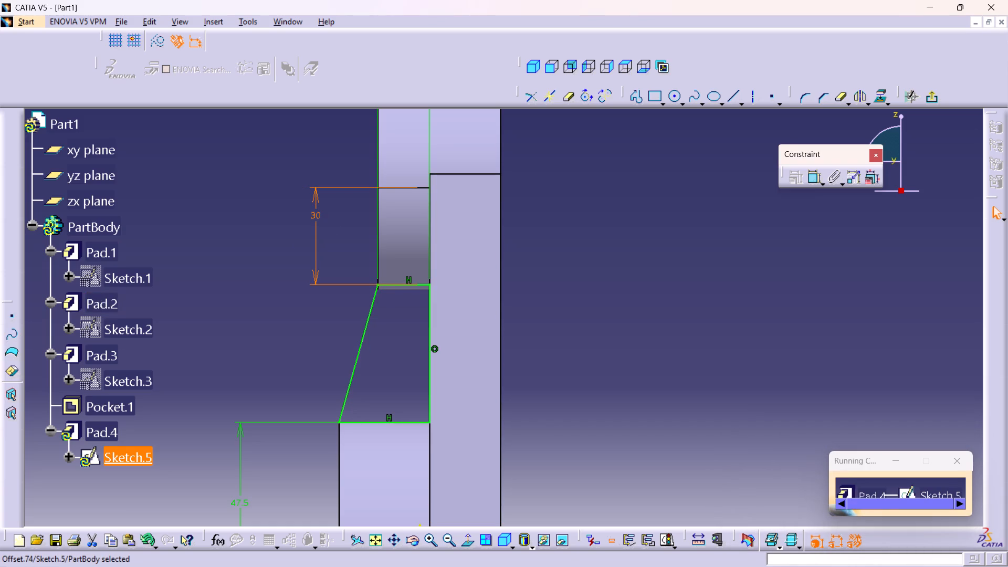
# Set the distance between the trapezoid's lower side and the hub's axis to 47 mm.
pyautogui.moveTo(302, 436); pyautogui.dragTo(302, 317, button='middle')
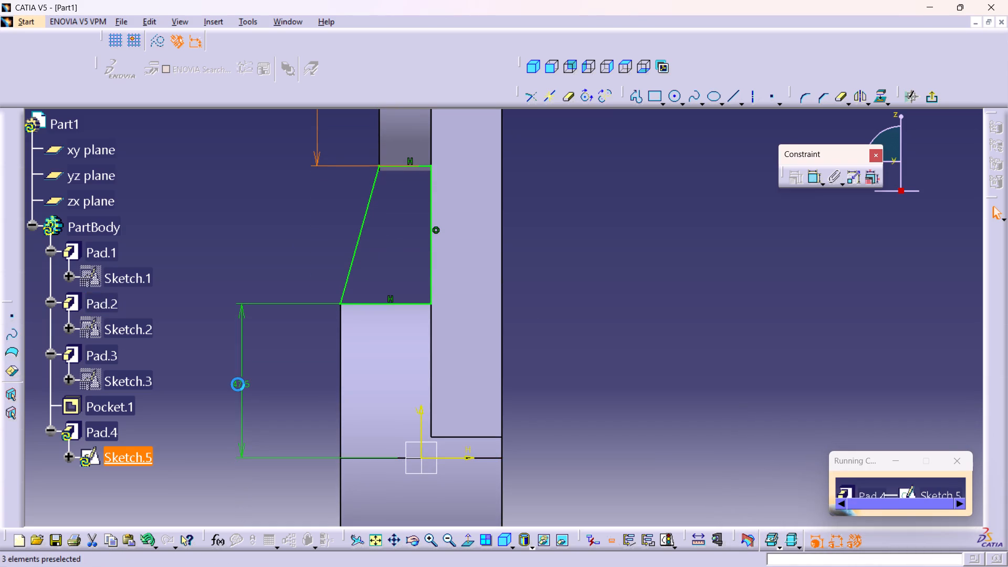
pyautogui.doubleClick(238, 384)
pyautogui.press('7')
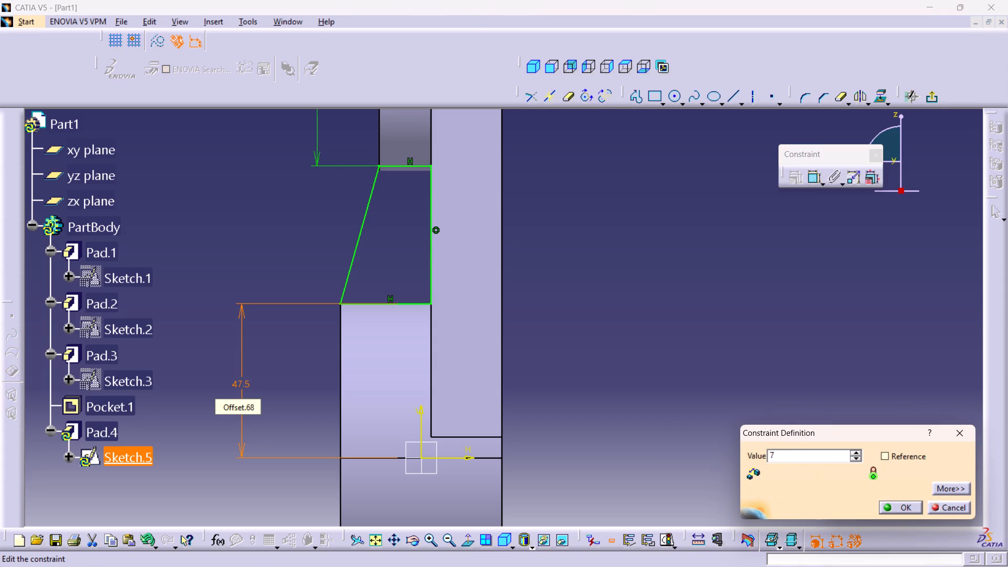
pyautogui.press('BackSpace')
pyautogui.write('47')
pyautogui.press('Return')
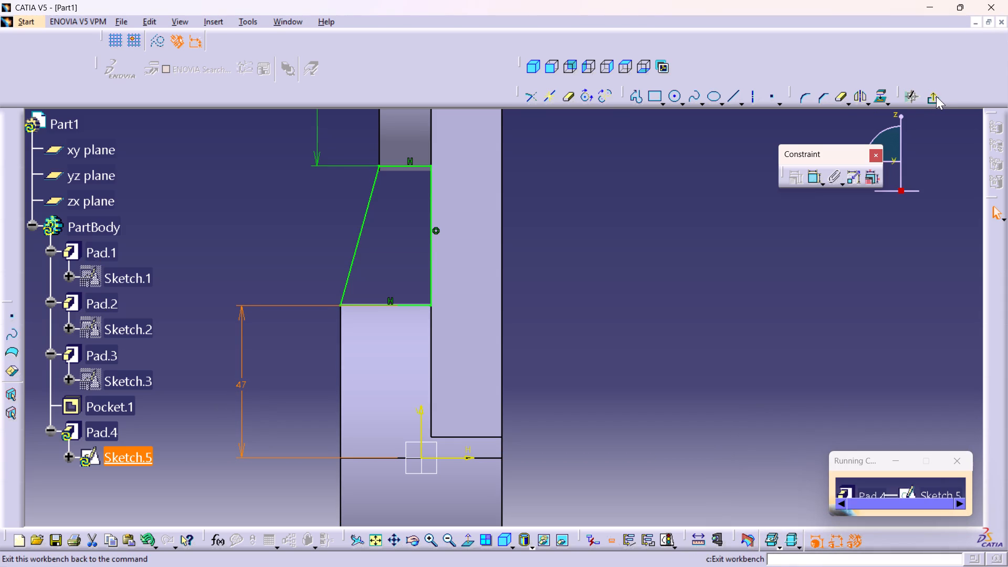
# Exit the sketch and complete the rib's Pad with mirrored extent and a length of 10 mm.
pyautogui.click(936, 96)
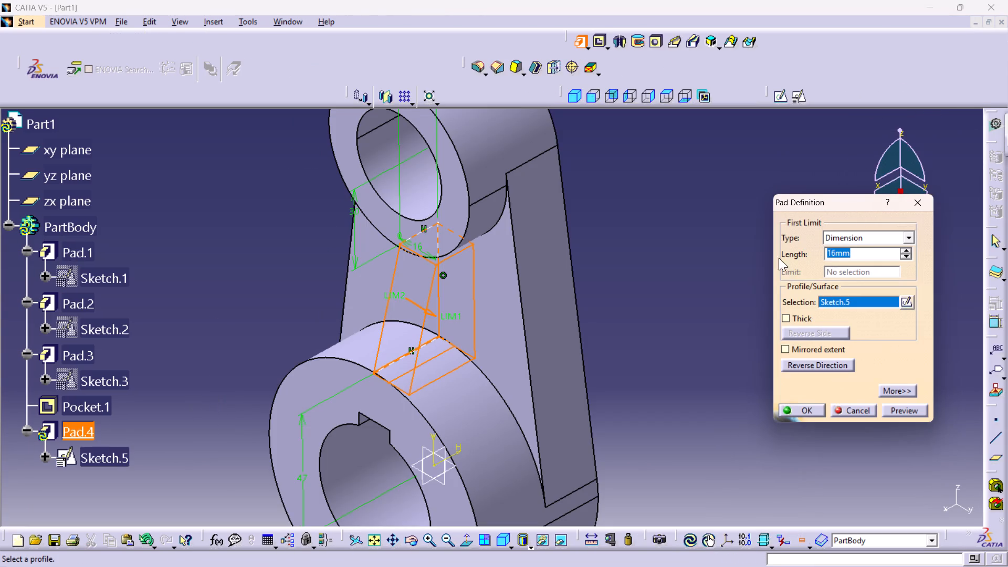
pyautogui.click(804, 347)
pyautogui.doubleClick(866, 256)
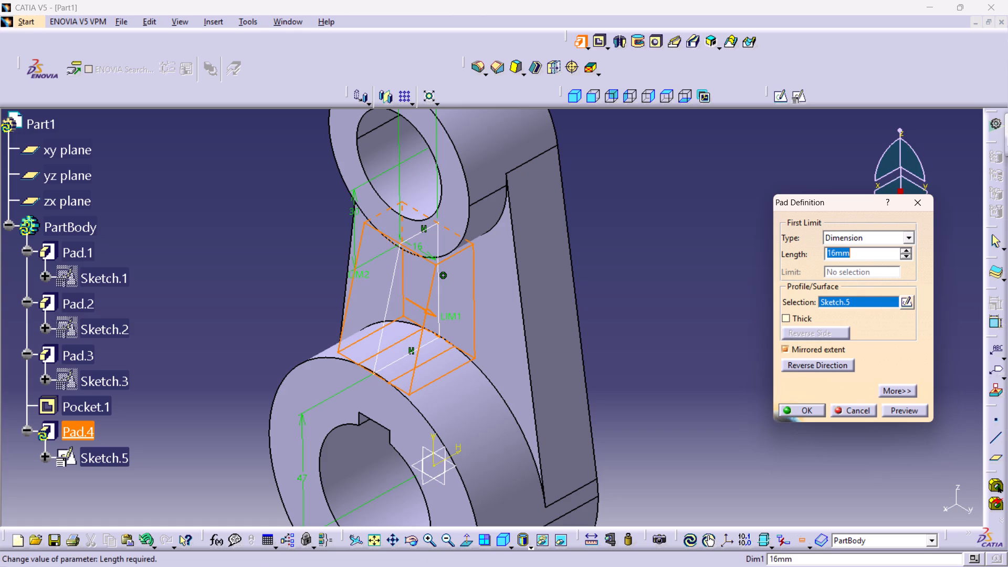
pyautogui.write('10')
pyautogui.press('Return')
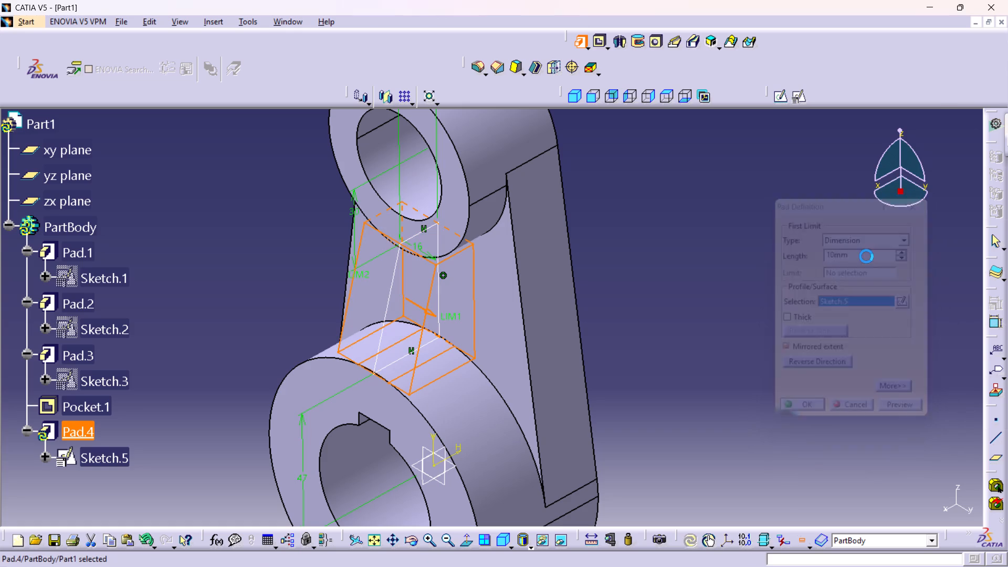
pyautogui.click(738, 301)
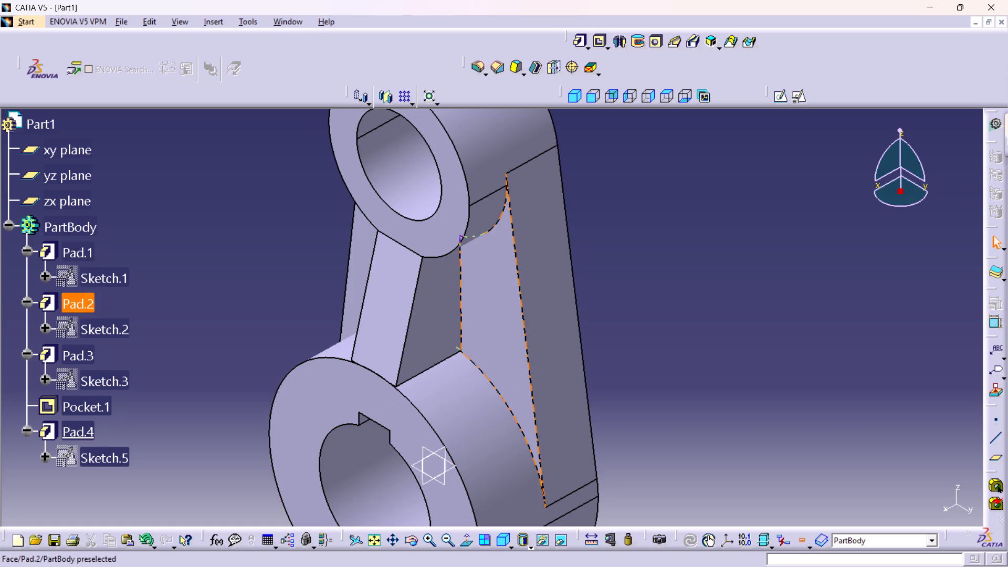
# Show the finished part in isometric view and save it as v31 in the CATIA folder.
pyautogui.moveTo(657, 272); pyautogui.dragTo(677, 321, button='middle')
pyautogui.rightClick(657, 272)
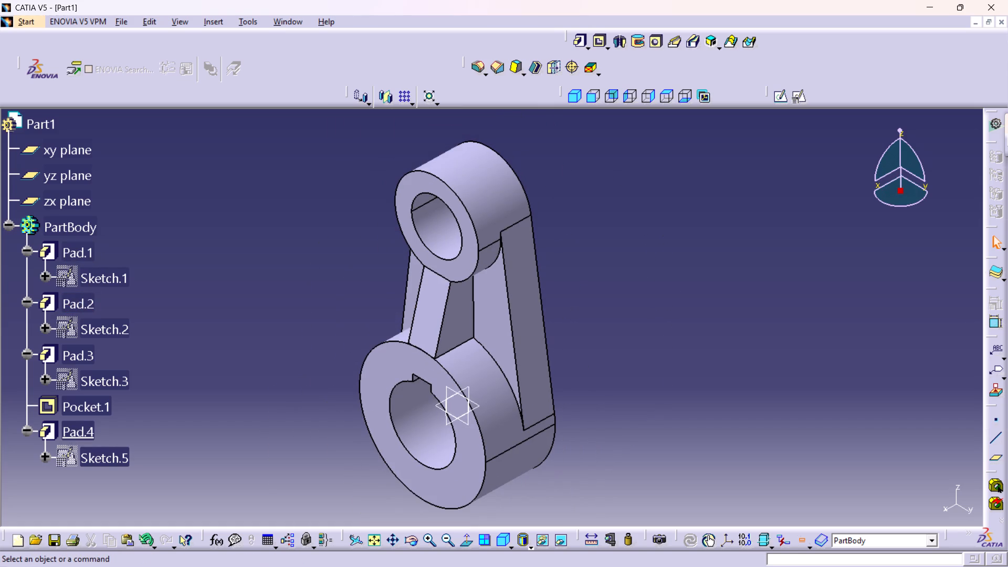
pyautogui.moveTo(647, 292); pyautogui.dragTo(641, 266, button='middle')
pyautogui.rightClick(647, 292)
pyautogui.moveTo(641, 266); pyautogui.dragTo(648, 302, button='middle')
pyautogui.moveTo(641, 266); pyautogui.dragTo(640, 278, button='right')
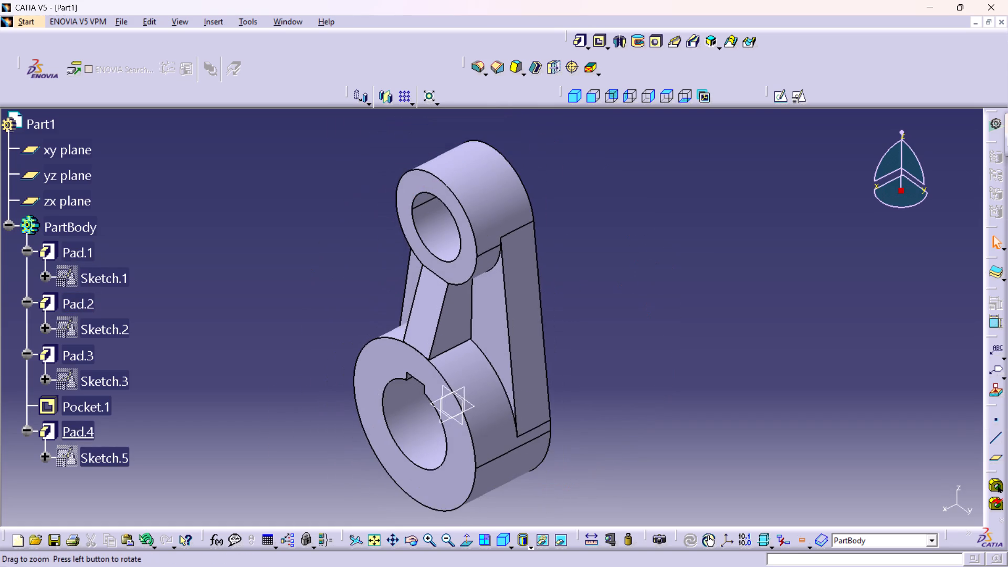
pyautogui.moveTo(648, 302); pyautogui.dragTo(649, 304, button='middle')
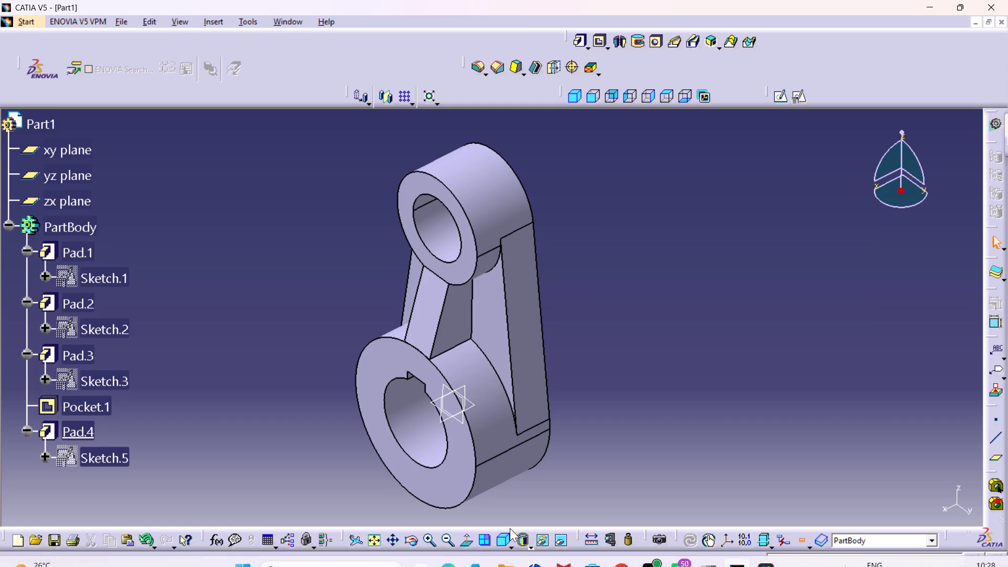
pyautogui.click(507, 535)
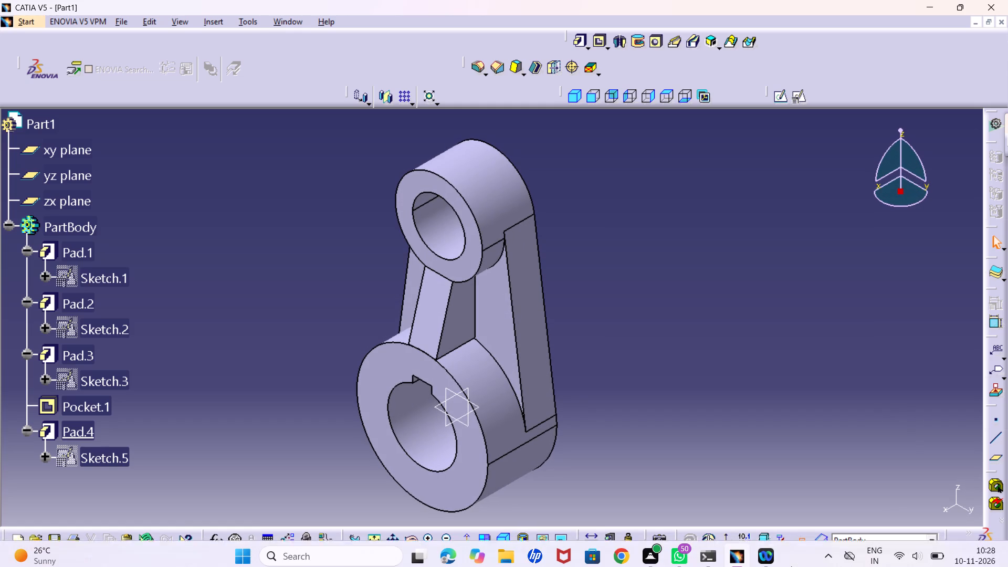
pyautogui.hotkey('ctrl', 's')
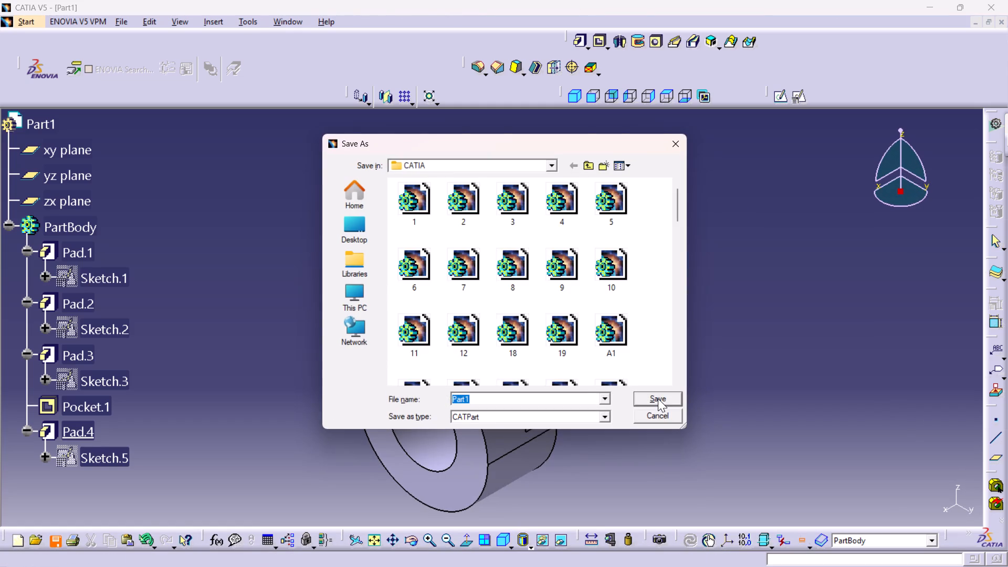
pyautogui.write('v31')
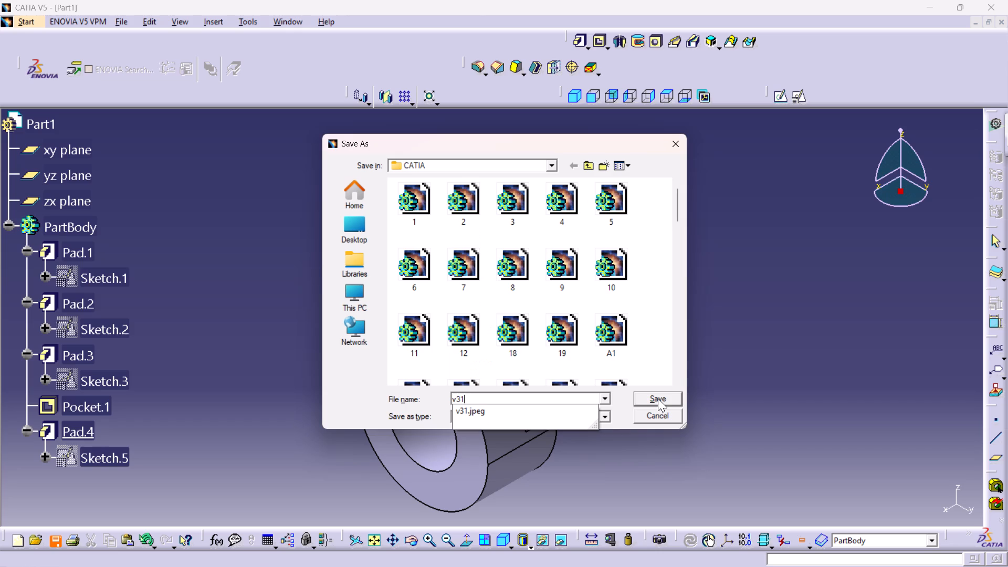
pyautogui.press('Return')
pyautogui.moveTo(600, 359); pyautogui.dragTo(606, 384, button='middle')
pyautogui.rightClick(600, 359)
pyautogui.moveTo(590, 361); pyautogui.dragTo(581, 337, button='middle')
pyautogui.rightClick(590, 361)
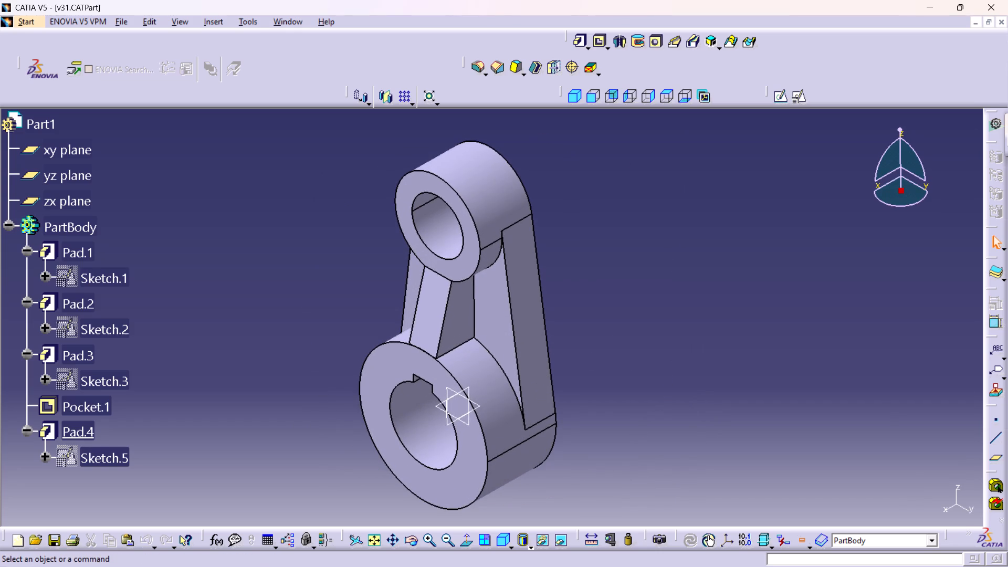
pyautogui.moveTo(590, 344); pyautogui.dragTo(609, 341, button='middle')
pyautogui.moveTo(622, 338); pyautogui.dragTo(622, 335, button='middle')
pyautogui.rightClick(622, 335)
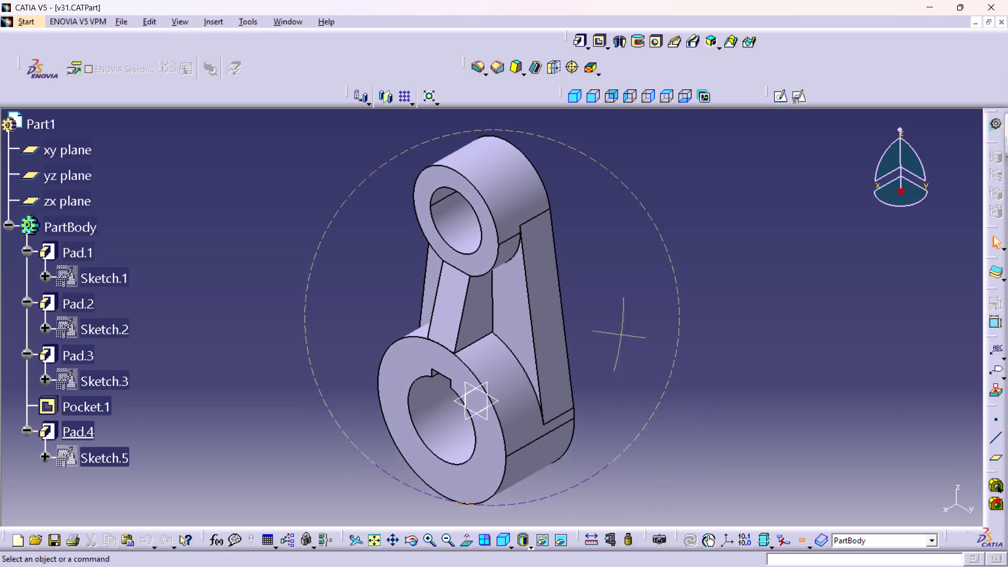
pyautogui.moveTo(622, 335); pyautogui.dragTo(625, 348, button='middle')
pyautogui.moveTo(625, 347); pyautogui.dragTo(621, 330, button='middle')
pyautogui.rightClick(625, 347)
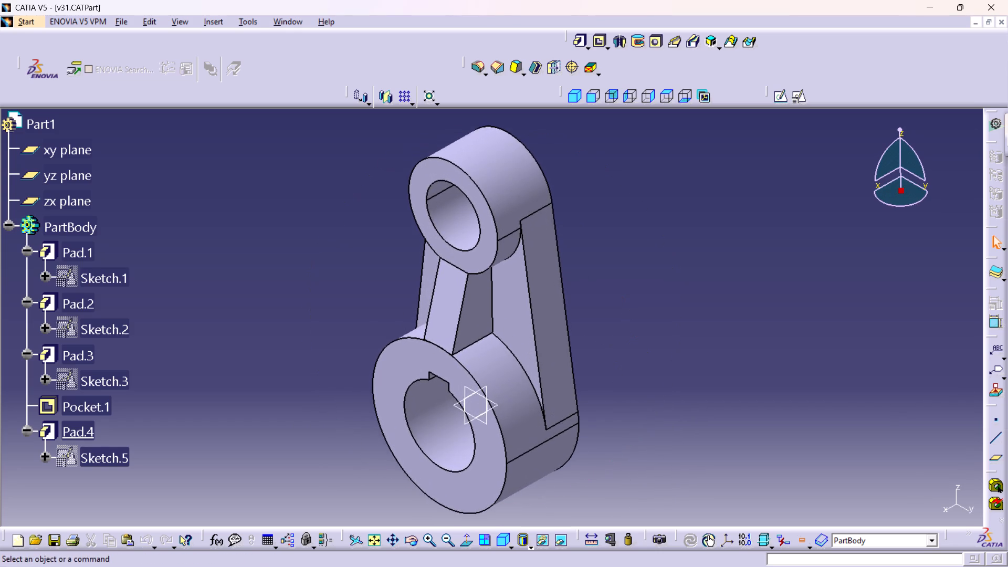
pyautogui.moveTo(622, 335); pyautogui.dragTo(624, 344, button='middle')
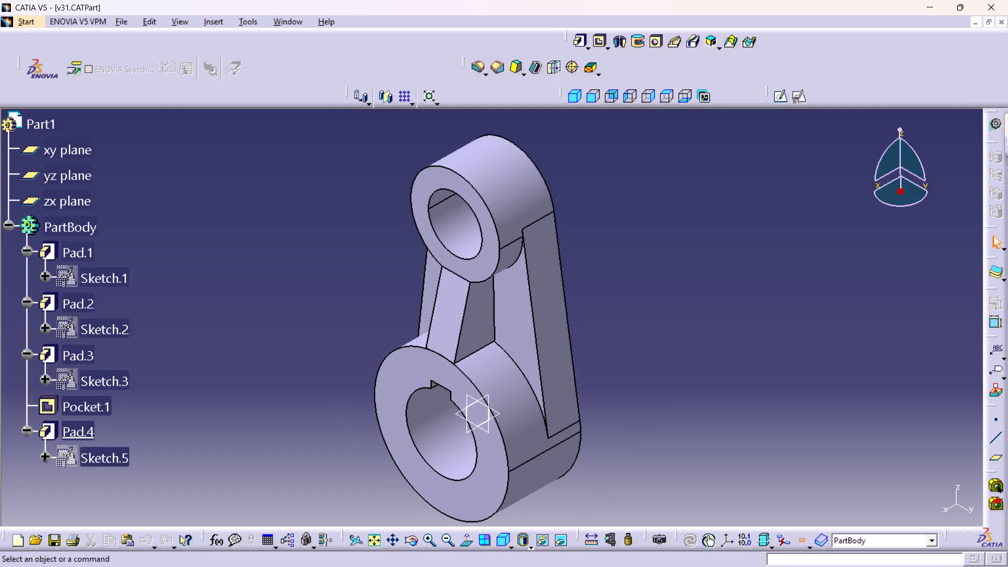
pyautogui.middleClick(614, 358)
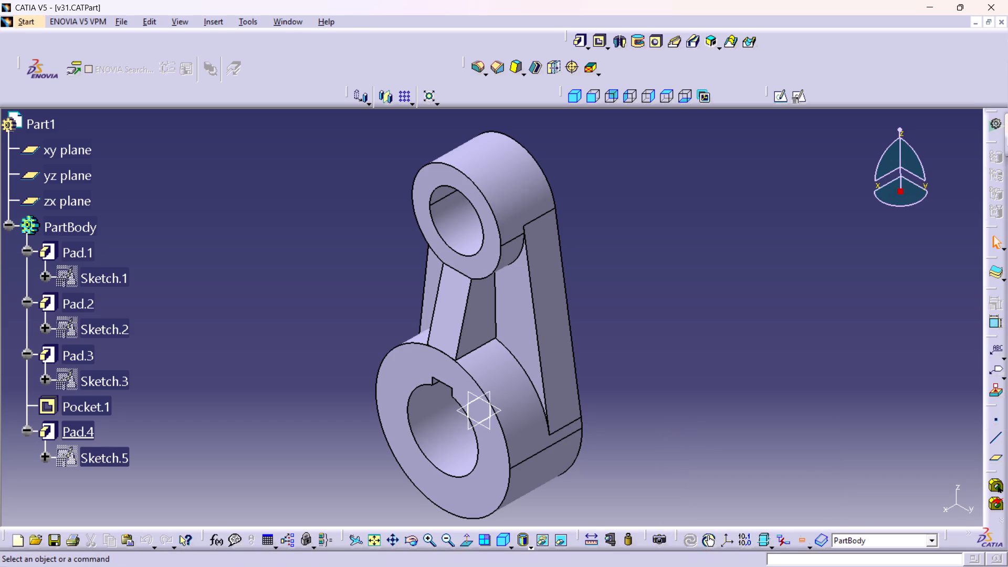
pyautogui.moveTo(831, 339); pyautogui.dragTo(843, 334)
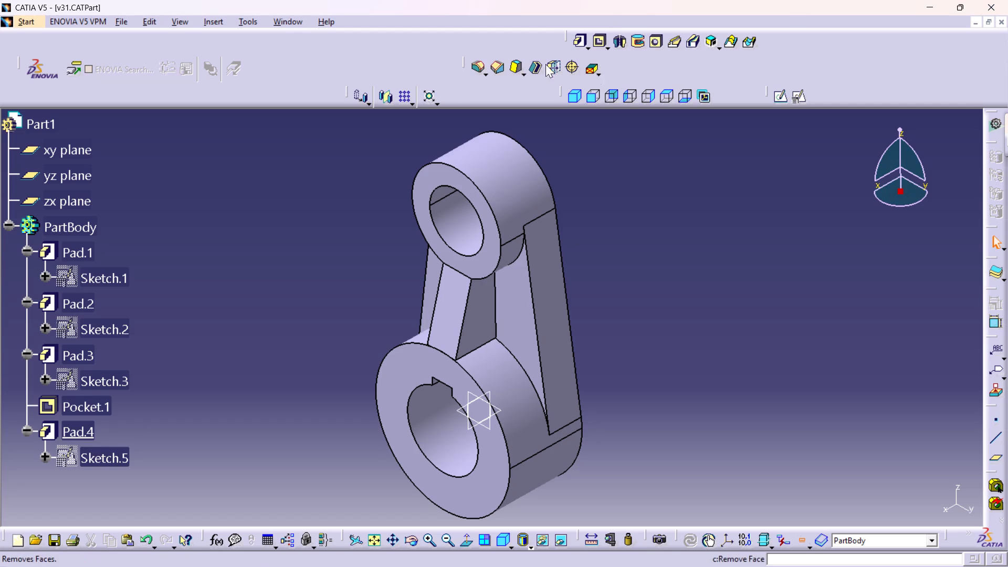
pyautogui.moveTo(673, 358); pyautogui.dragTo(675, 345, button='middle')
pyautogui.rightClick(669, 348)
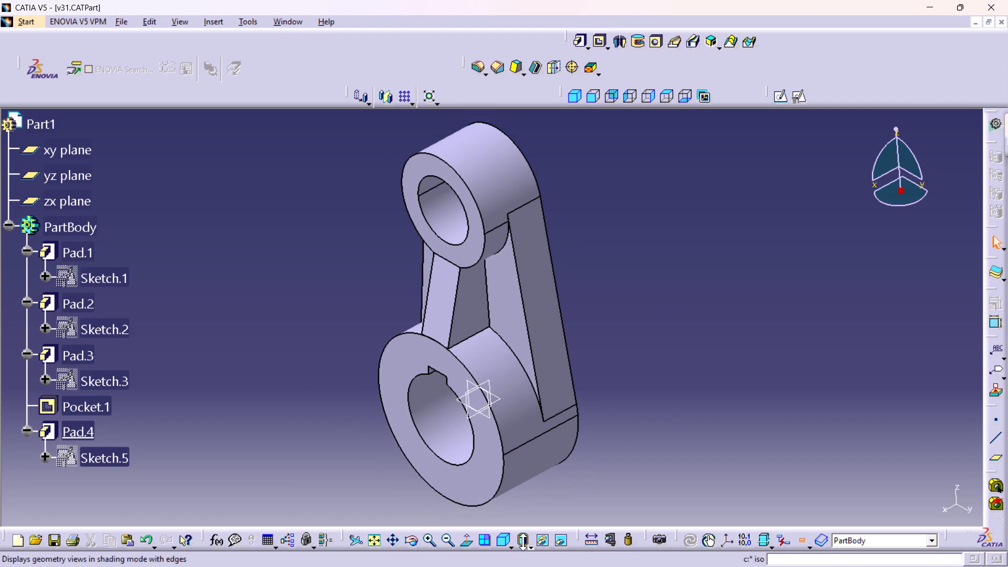
# Restore the isometric view of the part and save the file.
pyautogui.click(499, 538)
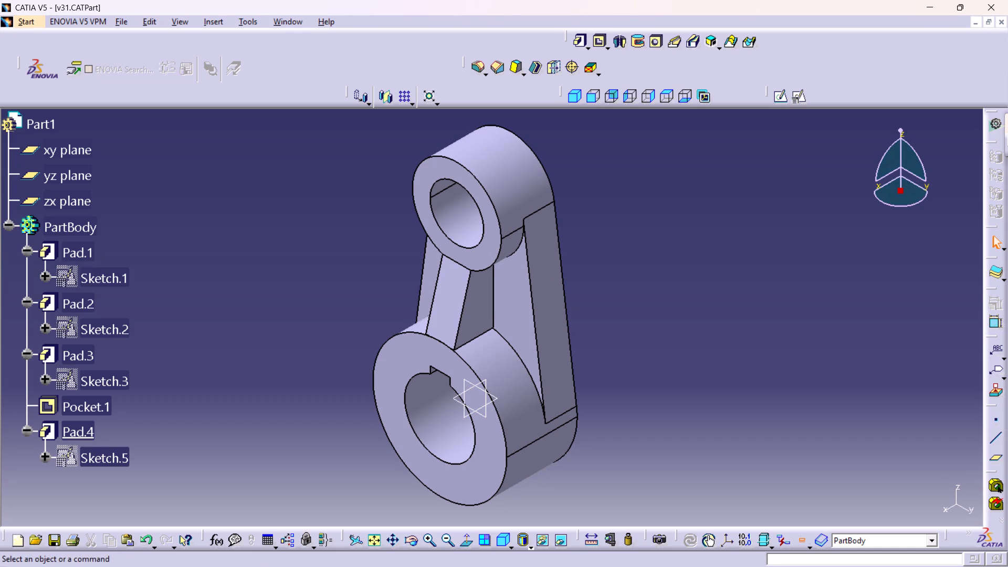
pyautogui.hotkey('ctrl', 's')
# Print the whole document with Microsoft Print to PDF, fitted in page, saving the output as v31 in the CATIA folder.
pyautogui.hotkey('ctrl', 'p')
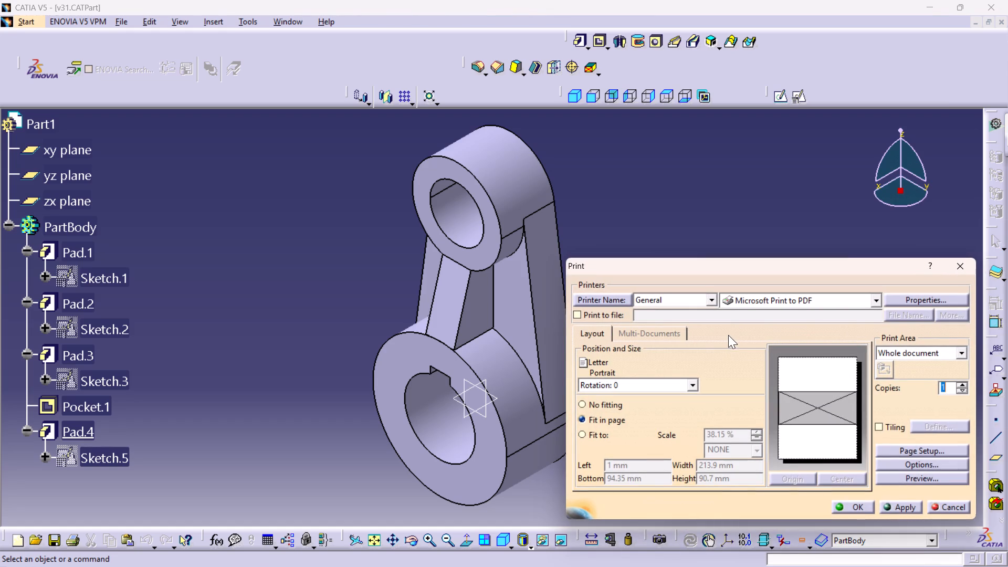
pyautogui.click(844, 504)
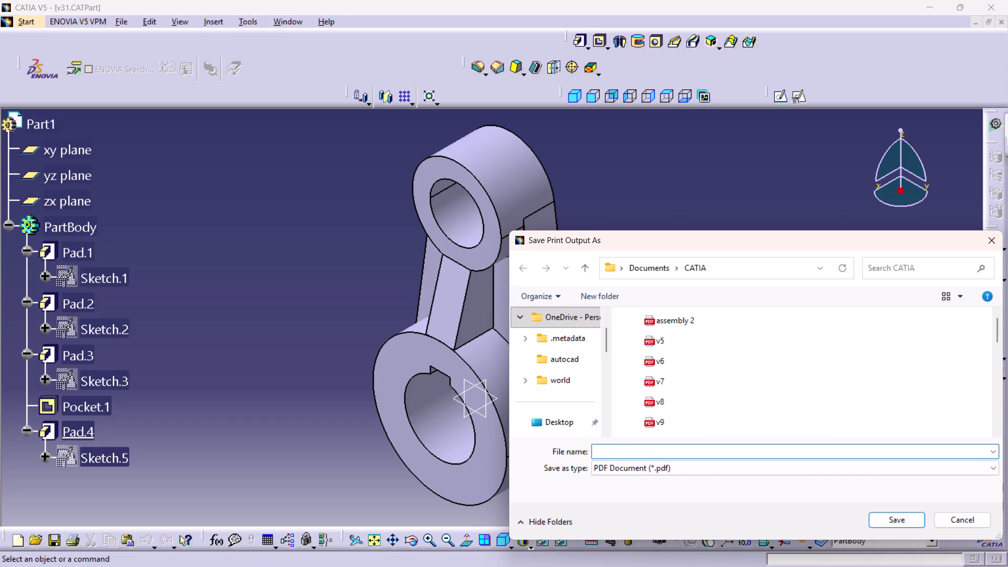
pyautogui.press('v')
pyautogui.write('31')
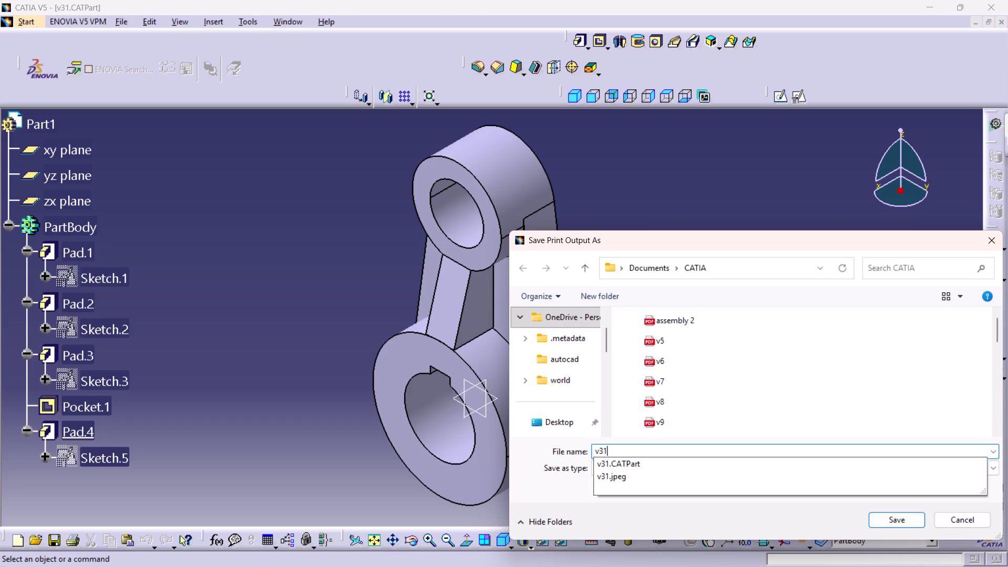
pyautogui.click(902, 525)
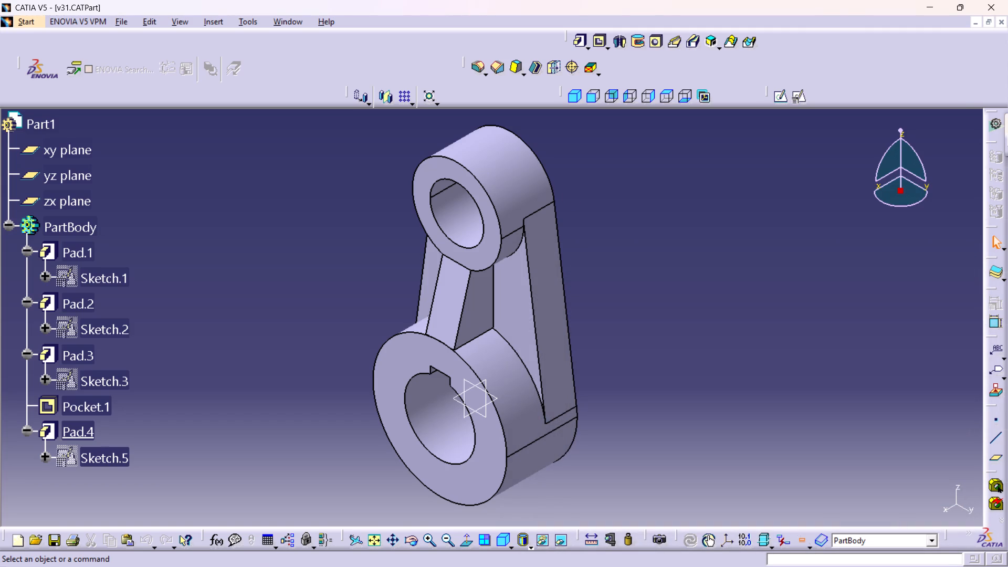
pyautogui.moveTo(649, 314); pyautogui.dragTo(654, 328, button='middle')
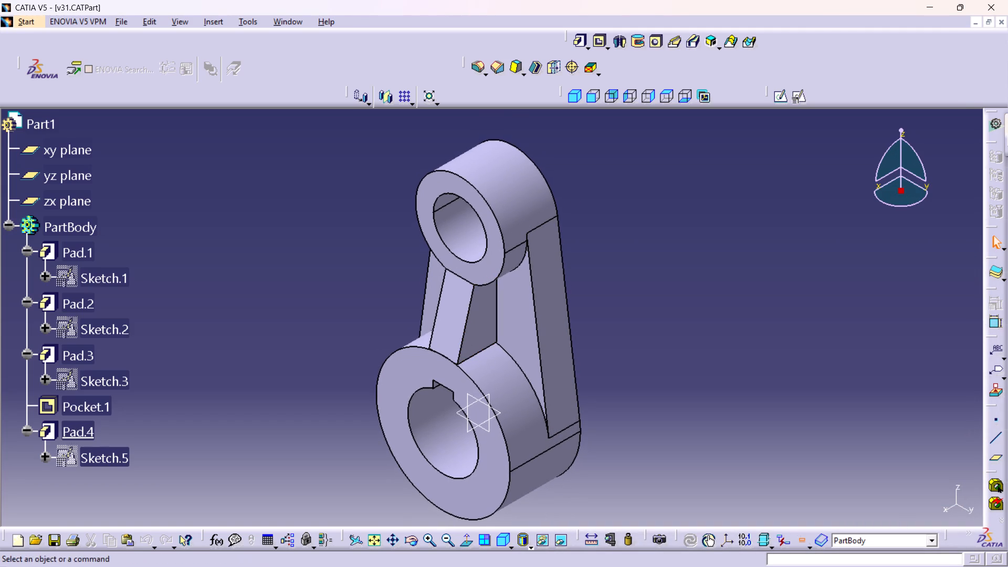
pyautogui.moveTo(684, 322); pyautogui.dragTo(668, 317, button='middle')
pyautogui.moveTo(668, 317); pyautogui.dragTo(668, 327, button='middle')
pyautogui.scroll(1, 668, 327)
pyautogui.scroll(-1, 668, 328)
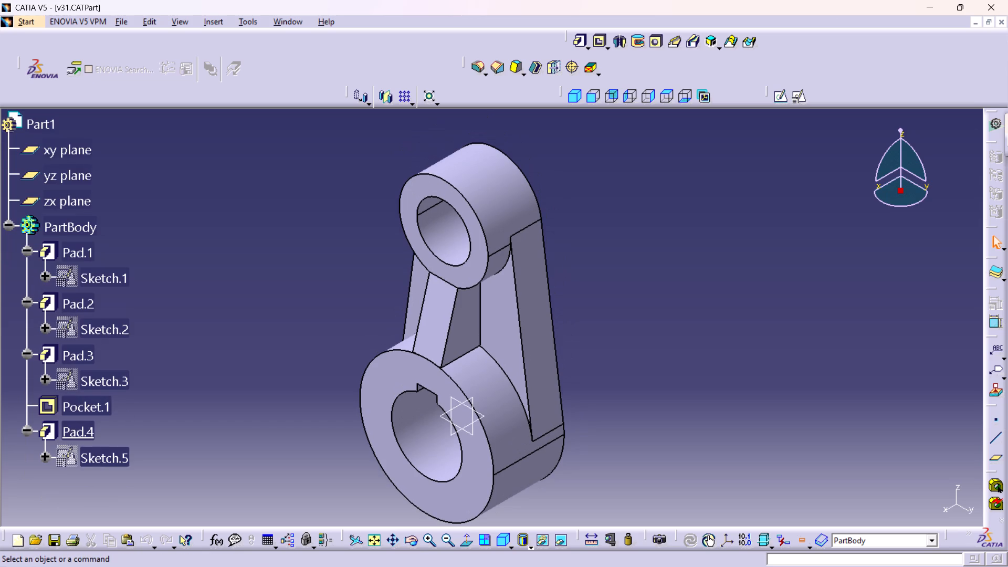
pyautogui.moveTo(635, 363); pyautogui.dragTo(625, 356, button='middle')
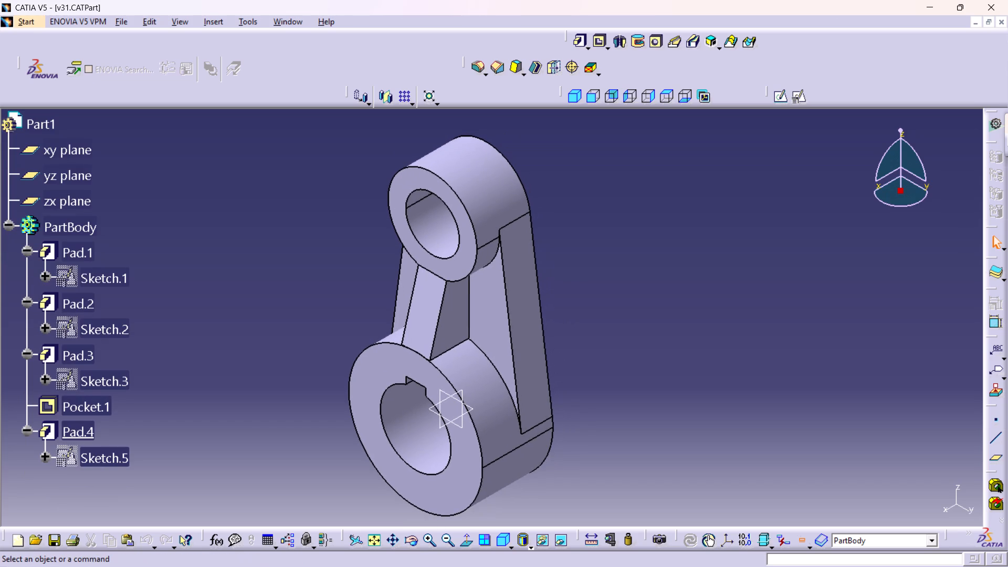
# Save the v31 part file again.
pyautogui.hotkey('ctrl', 's')
pyautogui.hotkey('ctrl', 's')
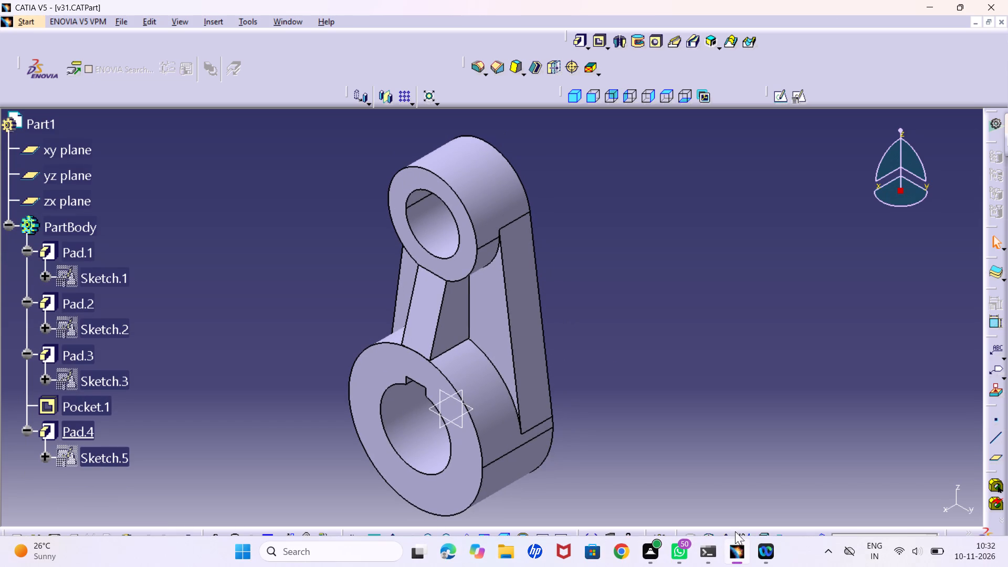